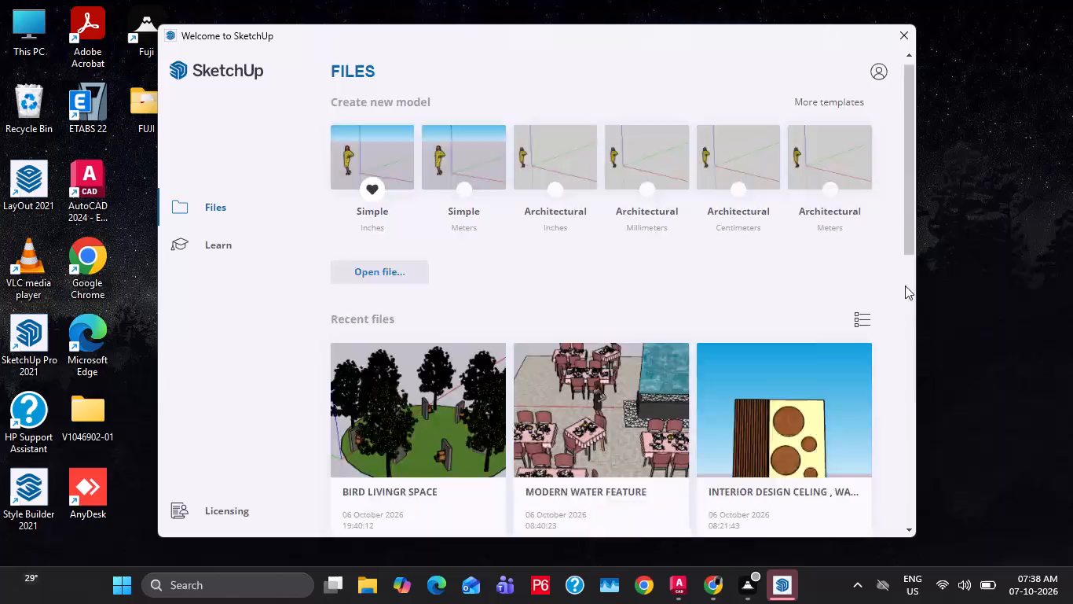
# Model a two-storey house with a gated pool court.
# Start a new model from the Simple template in inches.
pyautogui.scroll(12, 517, 217)
pyautogui.click(396, 193)
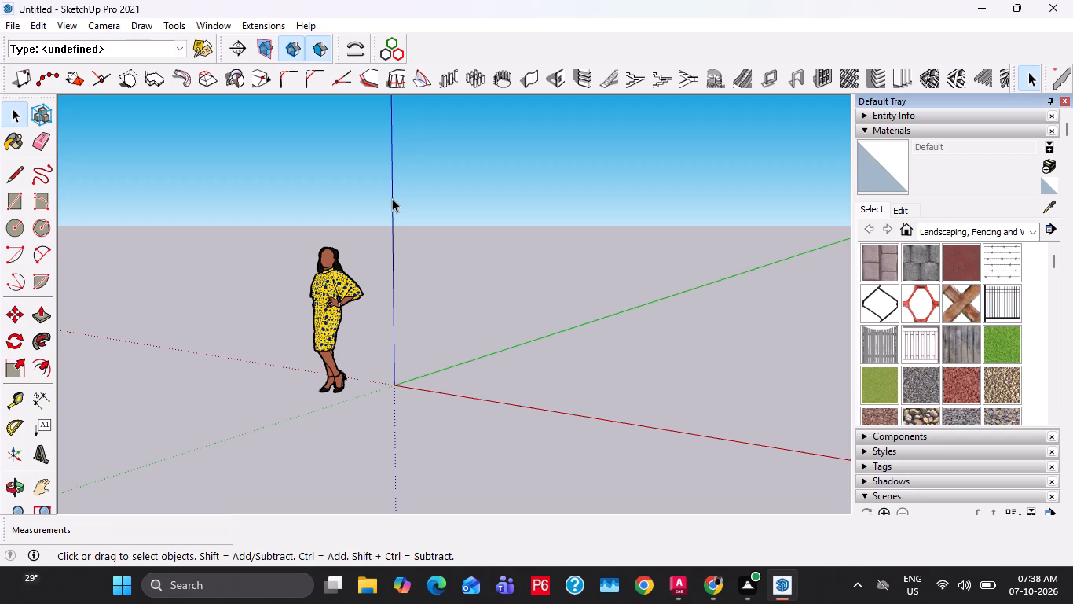
# Save the model as 1BHK ELEVATION in the saketh folder inside FUJI on the Desktop.
pyautogui.moveTo(359, 285); pyautogui.dragTo(385, 323, button='middle')
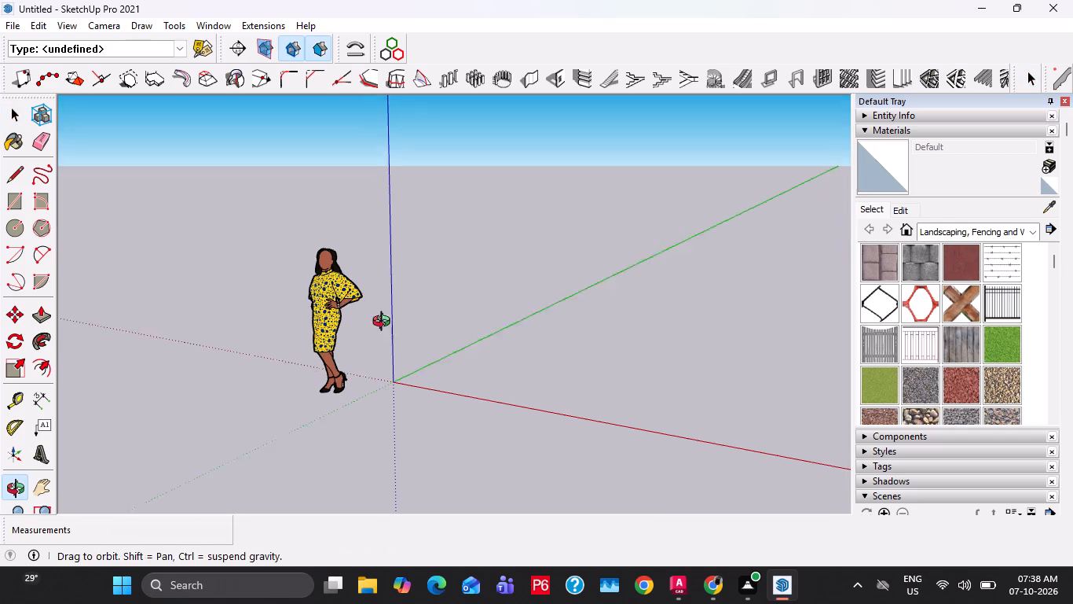
pyautogui.moveTo(385, 323); pyautogui.dragTo(423, 350, button='middle')
pyautogui.hotkey('ctrl', 's')
pyautogui.scroll(1, 423, 320)
pyautogui.scroll(-3, 377, 262)
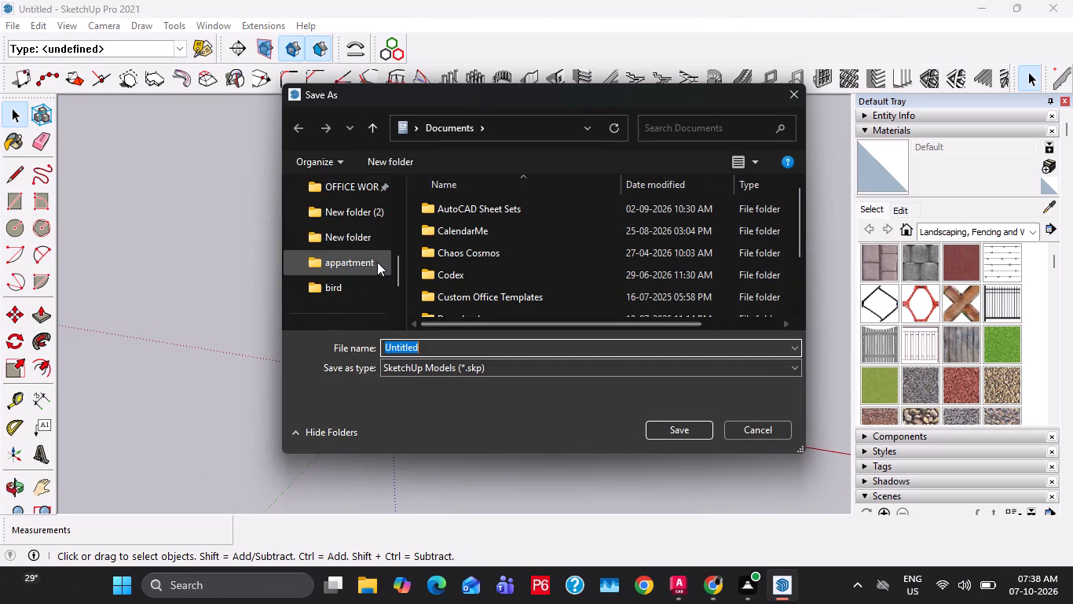
pyautogui.scroll(4, 377, 262)
pyautogui.click(353, 300)
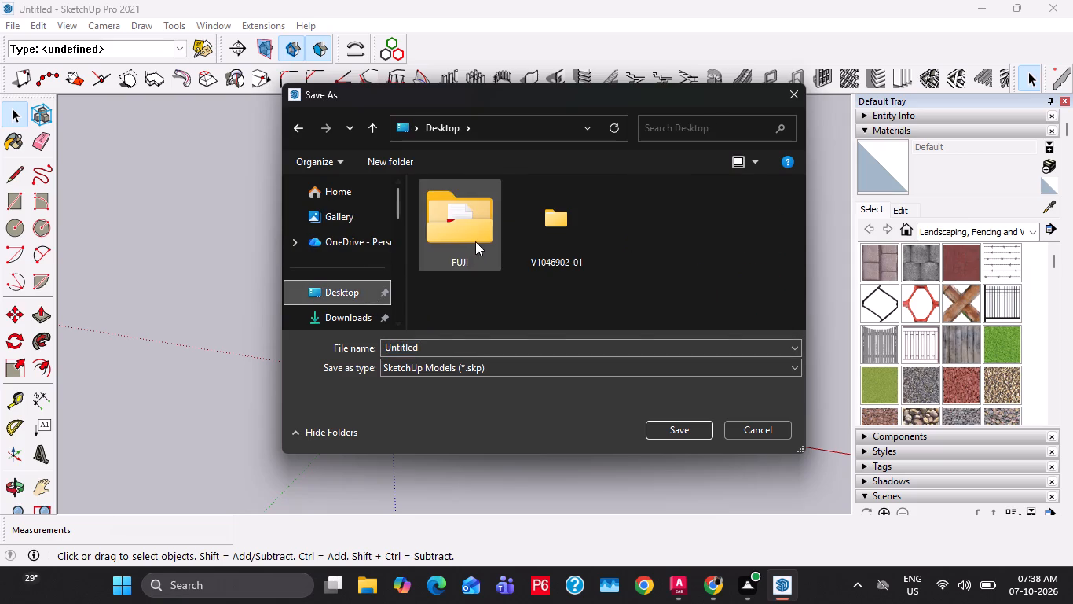
pyautogui.doubleClick(475, 241)
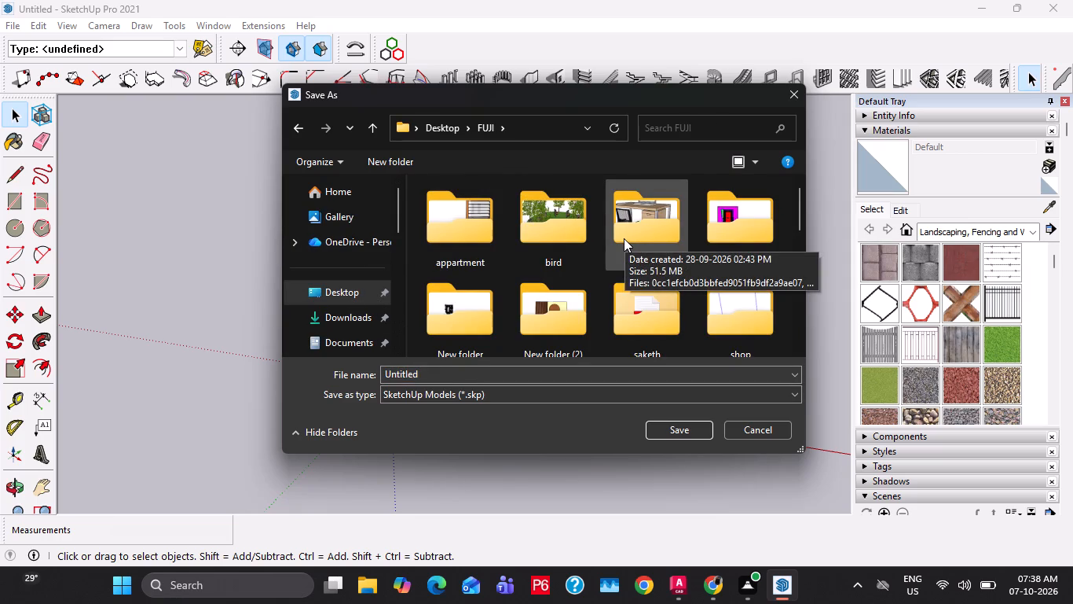
pyautogui.scroll(-1, 575, 254)
pyautogui.press('s')
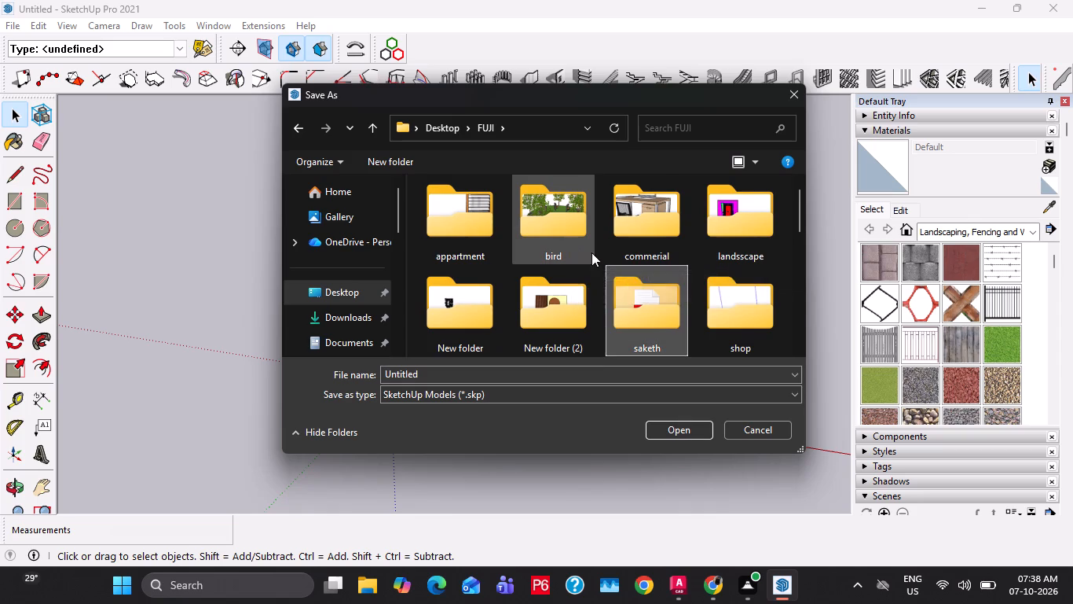
pyautogui.doubleClick(654, 316)
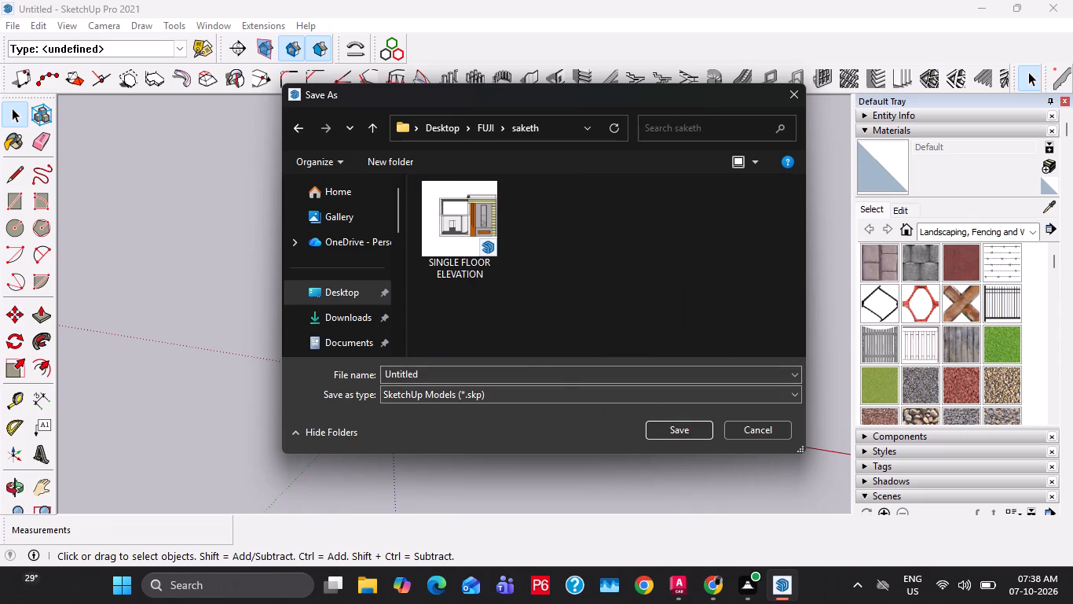
pyautogui.click(552, 374)
pyautogui.write('1BHK ELEVATION')
pyautogui.press('Return')
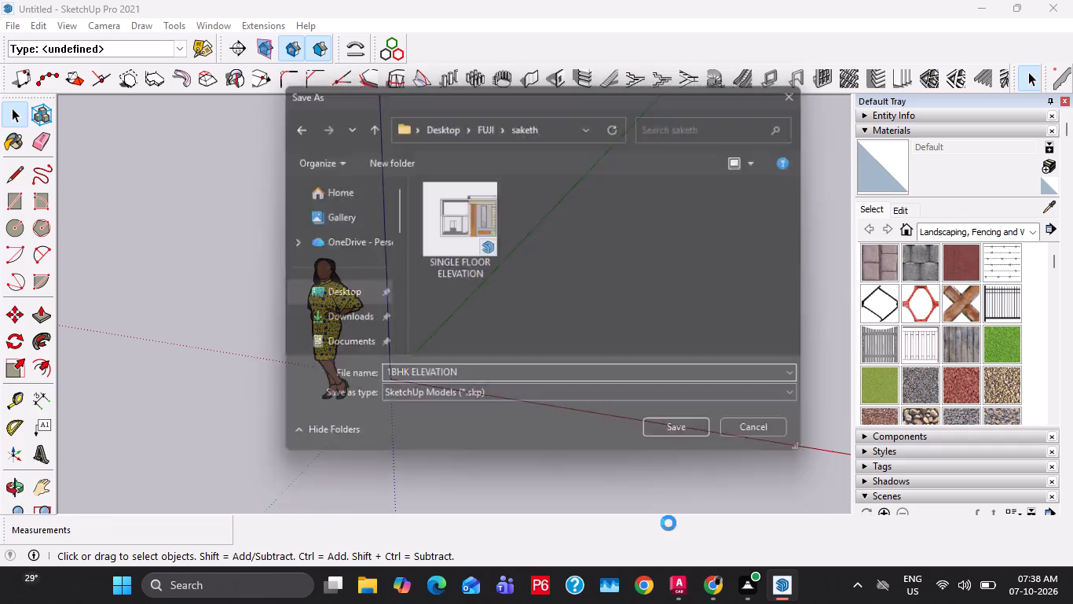
pyautogui.scroll(2, 668, 523)
pyautogui.scroll(4, 521, 309)
pyautogui.moveTo(521, 315); pyautogui.dragTo(584, 337, button='middle')
pyautogui.hotkey('ctrl', 's')
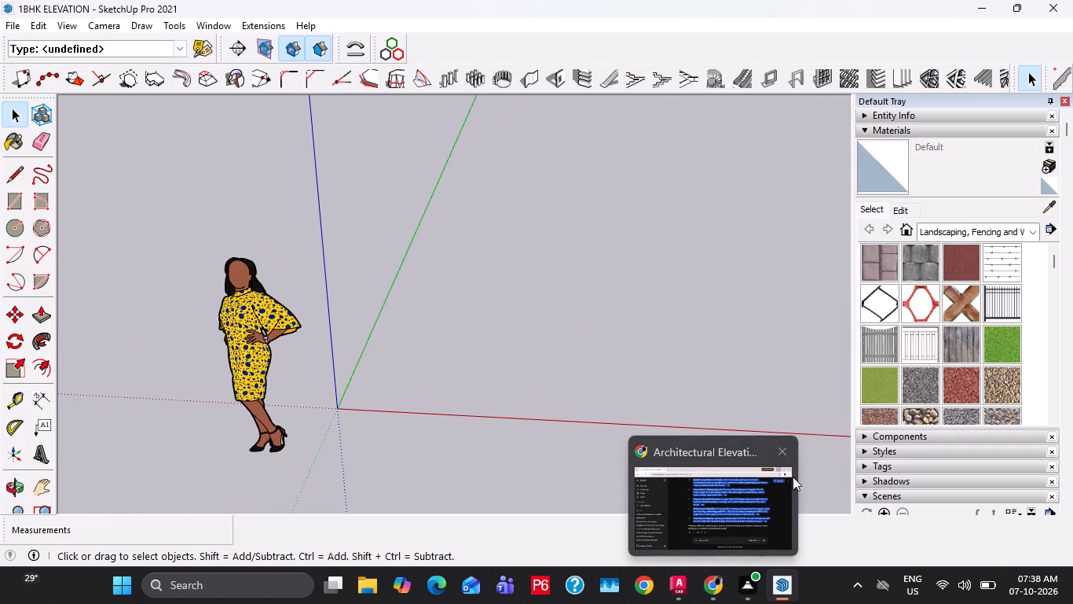
# Close the open Chrome browser window.
pyautogui.click(782, 446)
# Import the recently used 1bhk AutoCAD floor plan into the model and dismiss the import results.
pyautogui.moveTo(394, 355); pyautogui.dragTo(430, 348, button='middle')
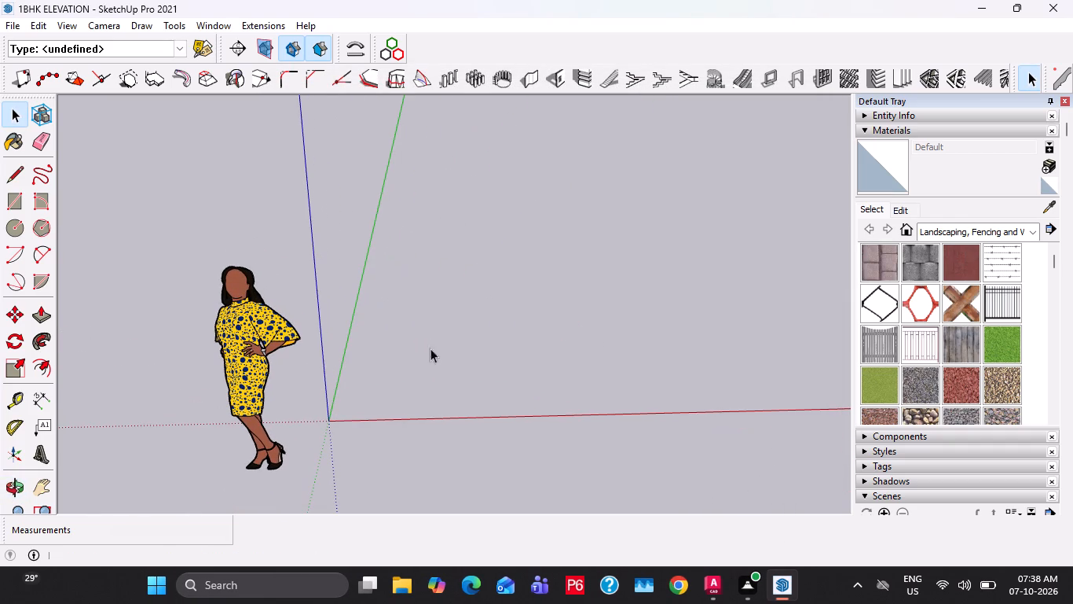
pyautogui.click(5, 25)
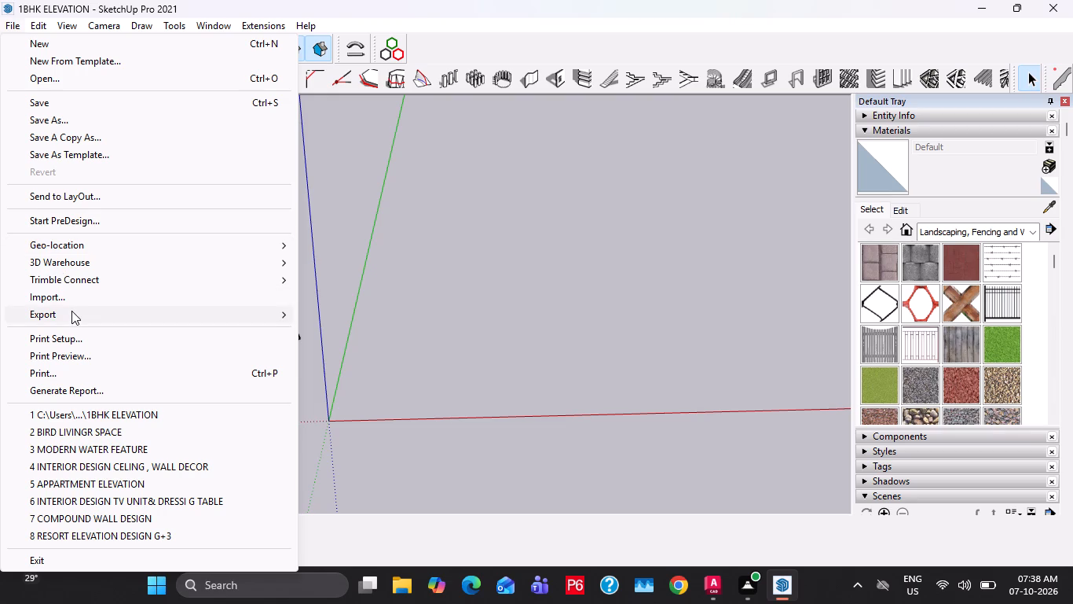
pyautogui.click(73, 304)
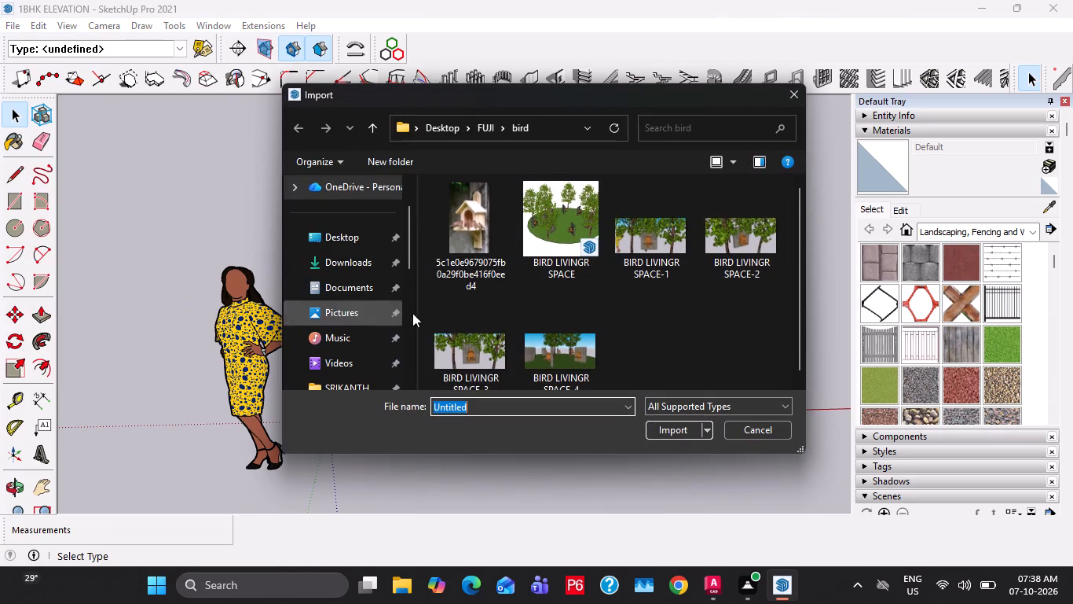
pyautogui.click(365, 263)
pyautogui.scroll(-2, 464, 233)
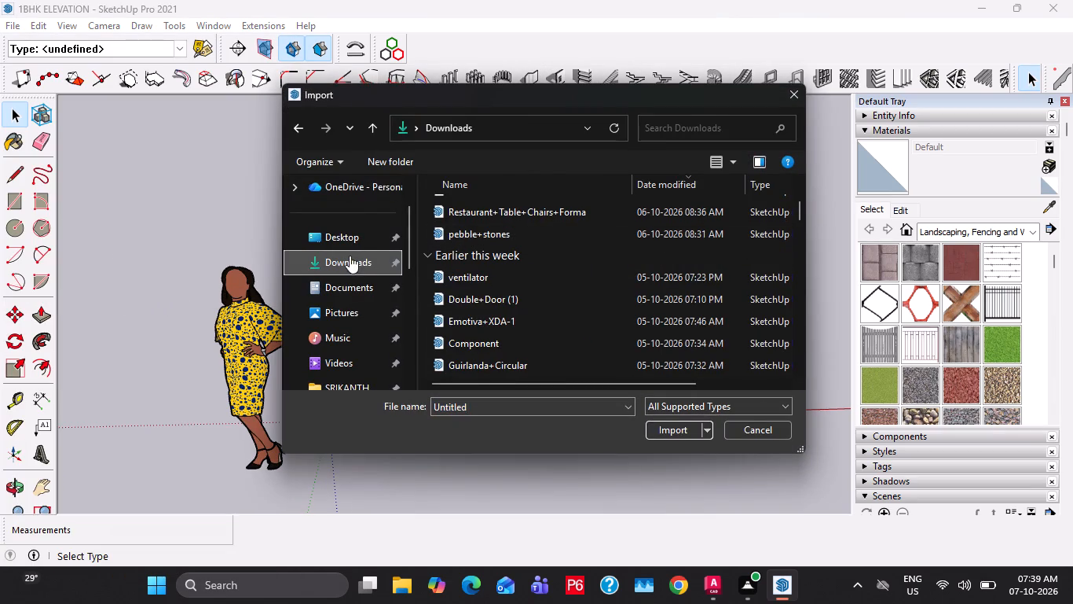
pyautogui.scroll(6, 349, 256)
pyautogui.click(339, 200)
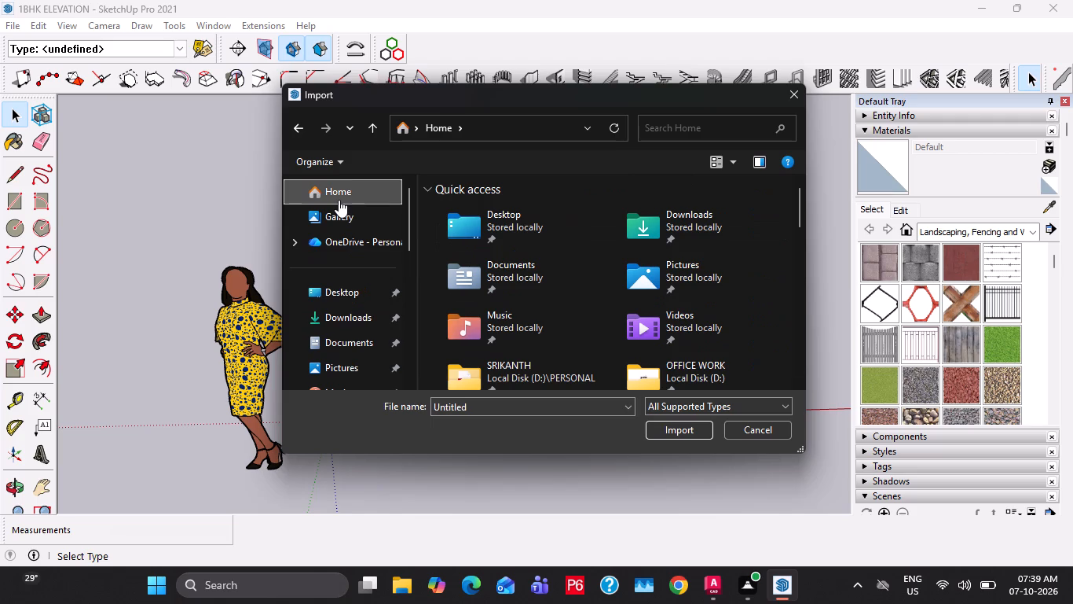
pyautogui.scroll(-3, 430, 176)
pyautogui.click(504, 350)
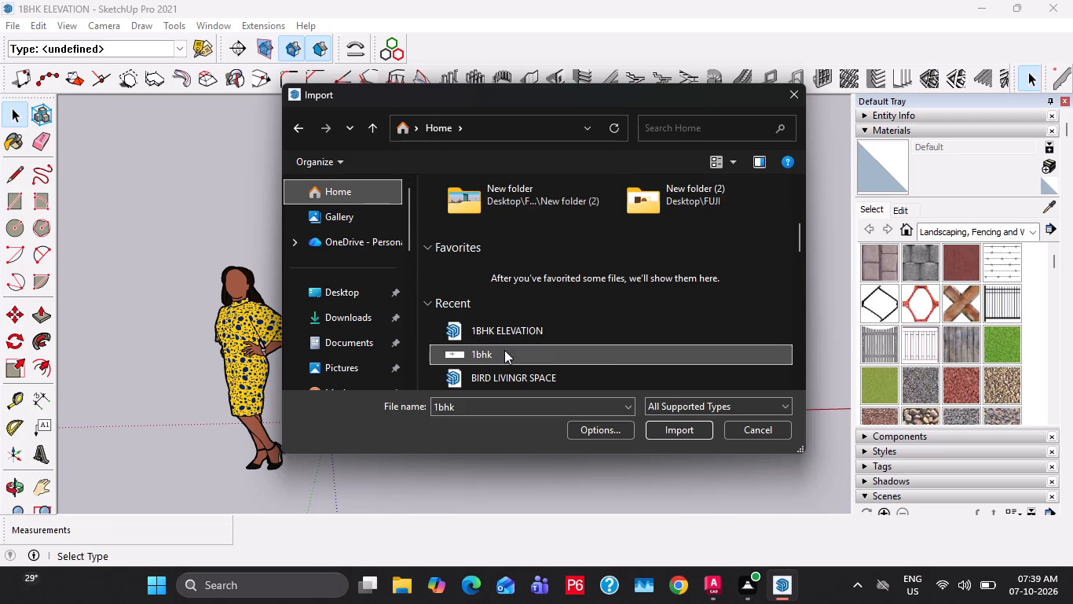
pyautogui.click(663, 429)
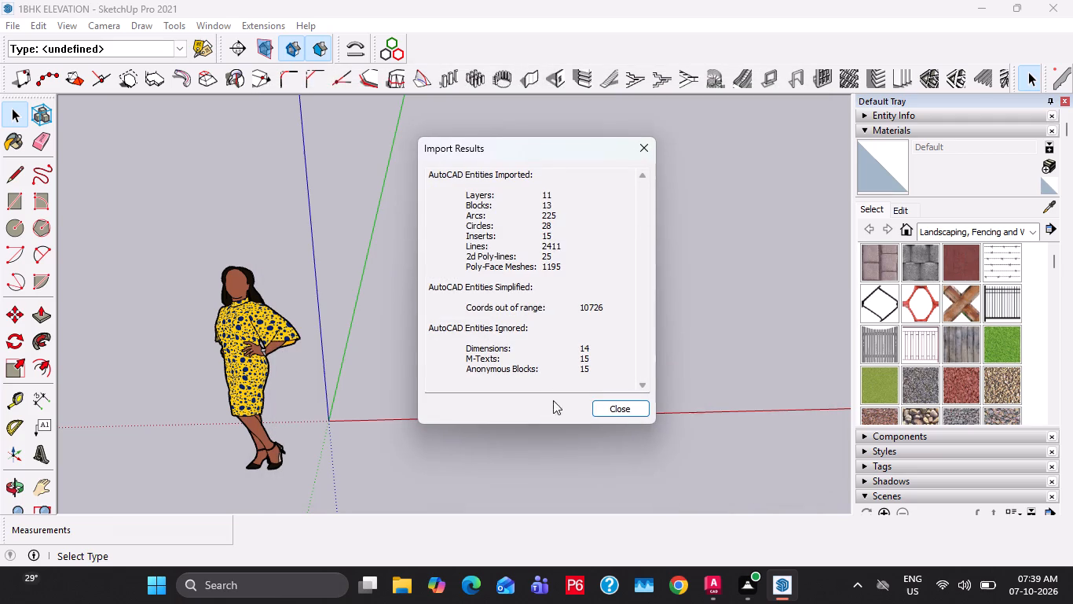
pyautogui.click(608, 410)
# Draw a rectangle over the front wall on the plan with the sofa, from its outer corner to the stair-side inner corner.
pyautogui.moveTo(434, 263); pyautogui.dragTo(431, 422, button='middle')
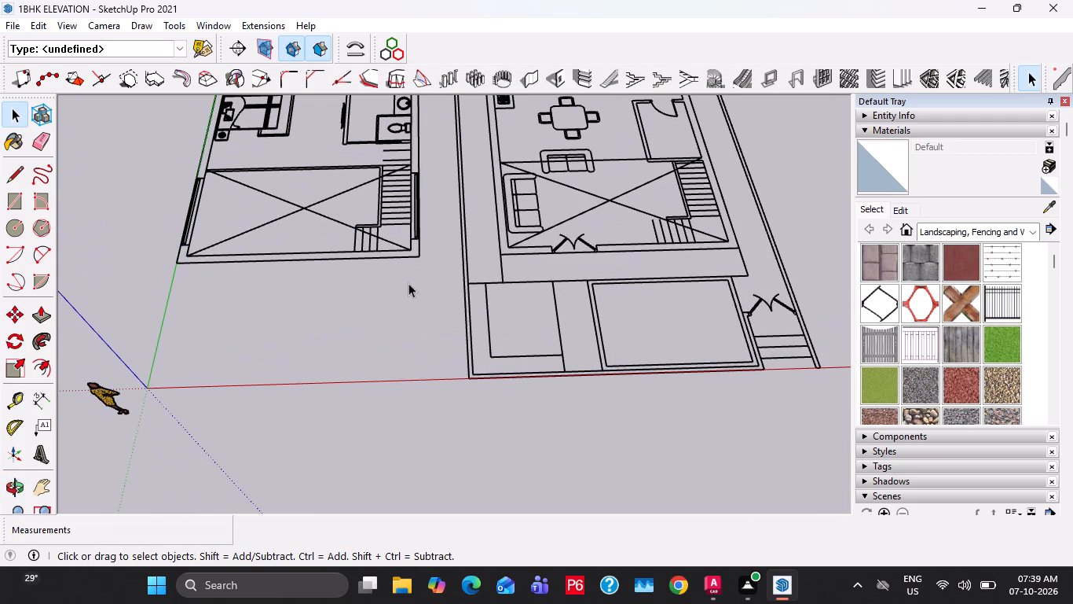
pyautogui.scroll(-4, 408, 283)
pyautogui.keyDown('shift'); pyautogui.moveTo(475, 306); pyautogui.dragTo(400, 374, button='middle'); pyautogui.keyUp('shift')
pyautogui.scroll(5, 407, 384)
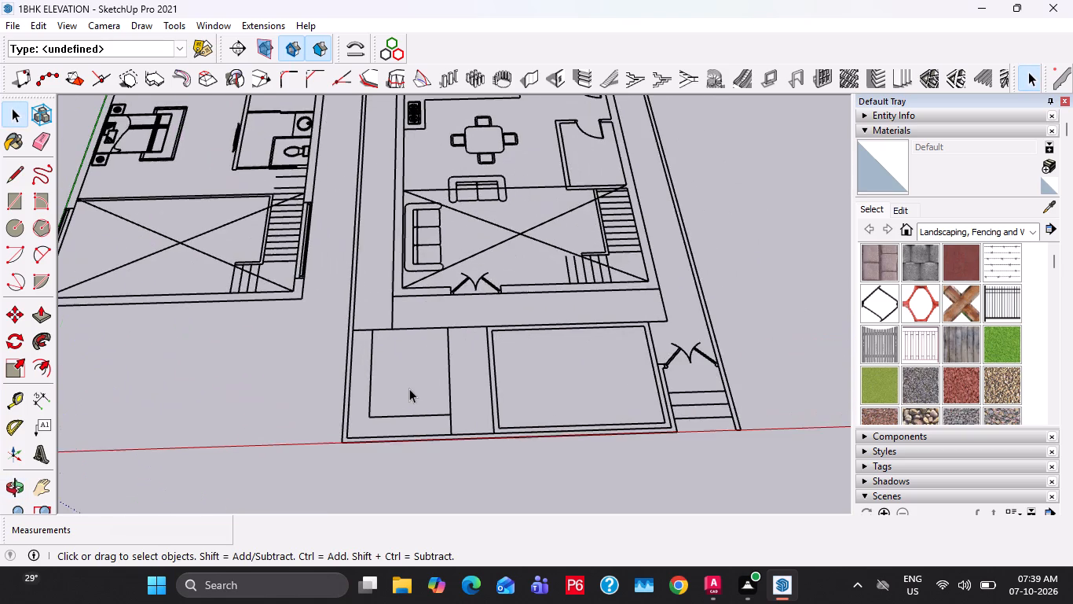
pyautogui.scroll(8, 361, 300)
pyautogui.scroll(-6, 363, 296)
pyautogui.keyDown('shift'); pyautogui.moveTo(420, 284); pyautogui.dragTo(423, 344, button='middle'); pyautogui.keyUp('shift')
pyautogui.scroll(9, 428, 347)
pyautogui.press('r')
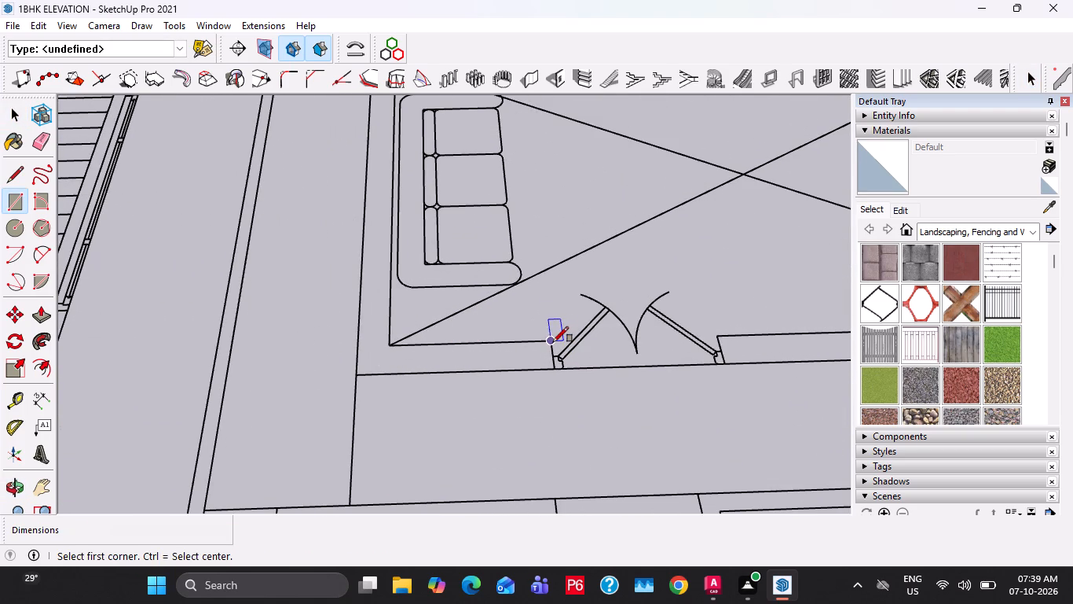
pyautogui.click(364, 374)
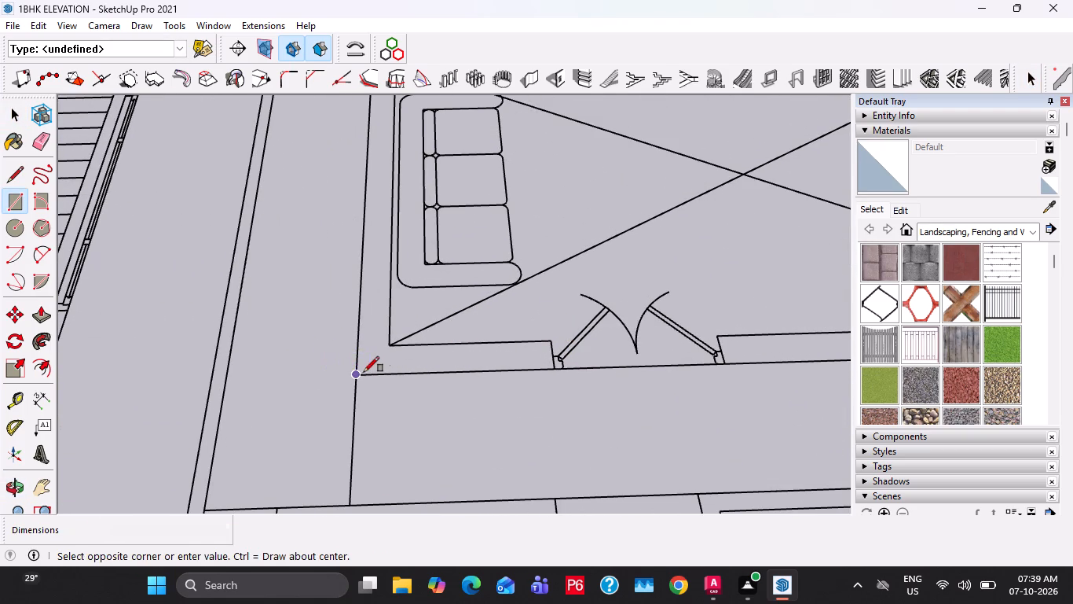
pyautogui.scroll(-4, 405, 352)
pyautogui.keyDown('shift'); pyautogui.moveTo(512, 332); pyautogui.dragTo(231, 348, button='middle'); pyautogui.keyUp('shift')
pyautogui.scroll(4, 695, 343)
pyautogui.click(668, 344)
pyautogui.press('space')
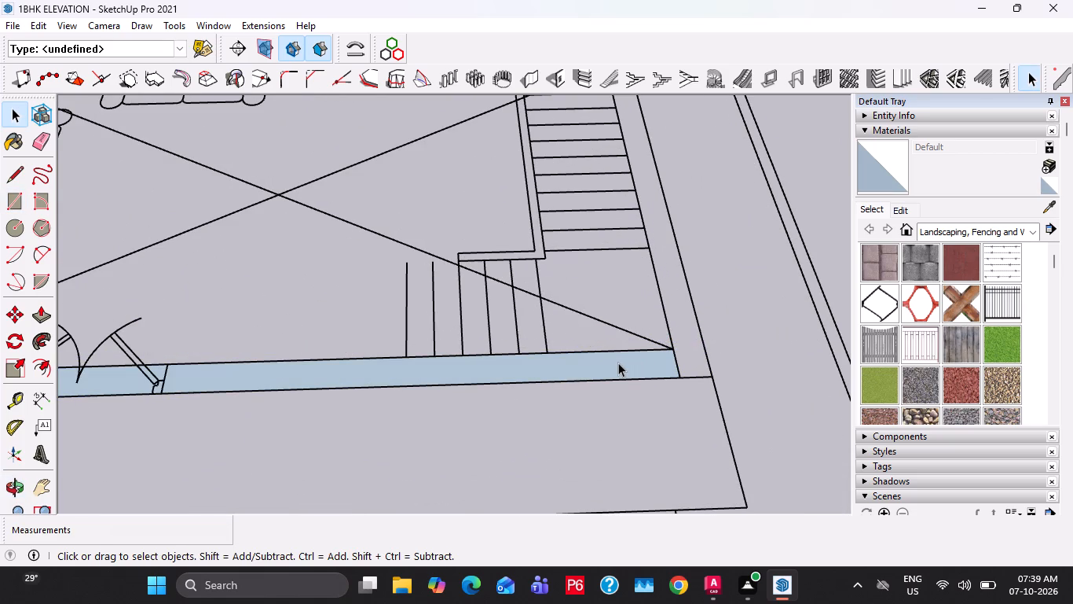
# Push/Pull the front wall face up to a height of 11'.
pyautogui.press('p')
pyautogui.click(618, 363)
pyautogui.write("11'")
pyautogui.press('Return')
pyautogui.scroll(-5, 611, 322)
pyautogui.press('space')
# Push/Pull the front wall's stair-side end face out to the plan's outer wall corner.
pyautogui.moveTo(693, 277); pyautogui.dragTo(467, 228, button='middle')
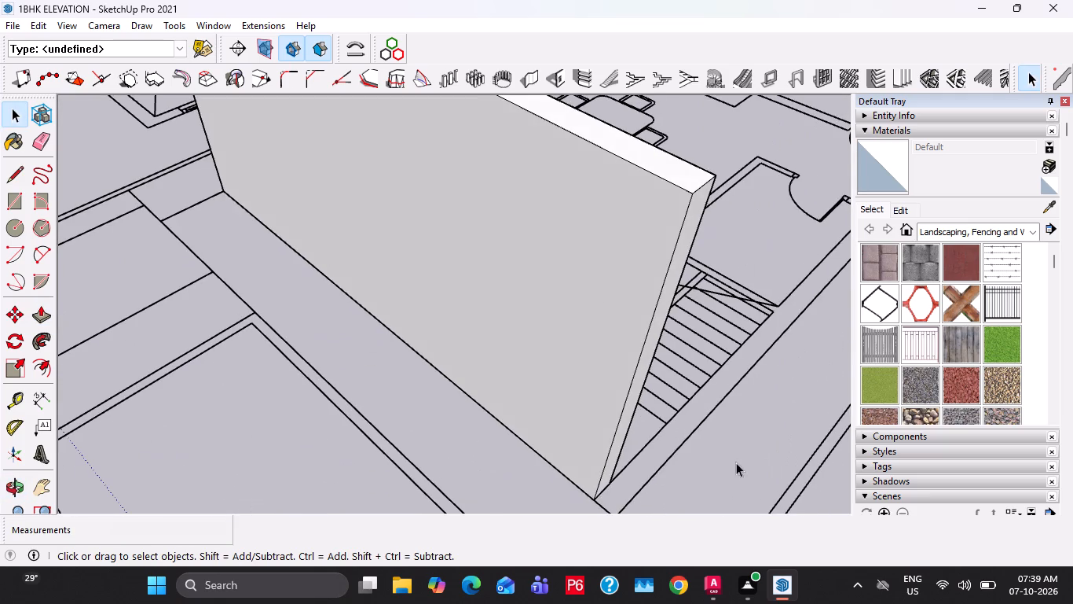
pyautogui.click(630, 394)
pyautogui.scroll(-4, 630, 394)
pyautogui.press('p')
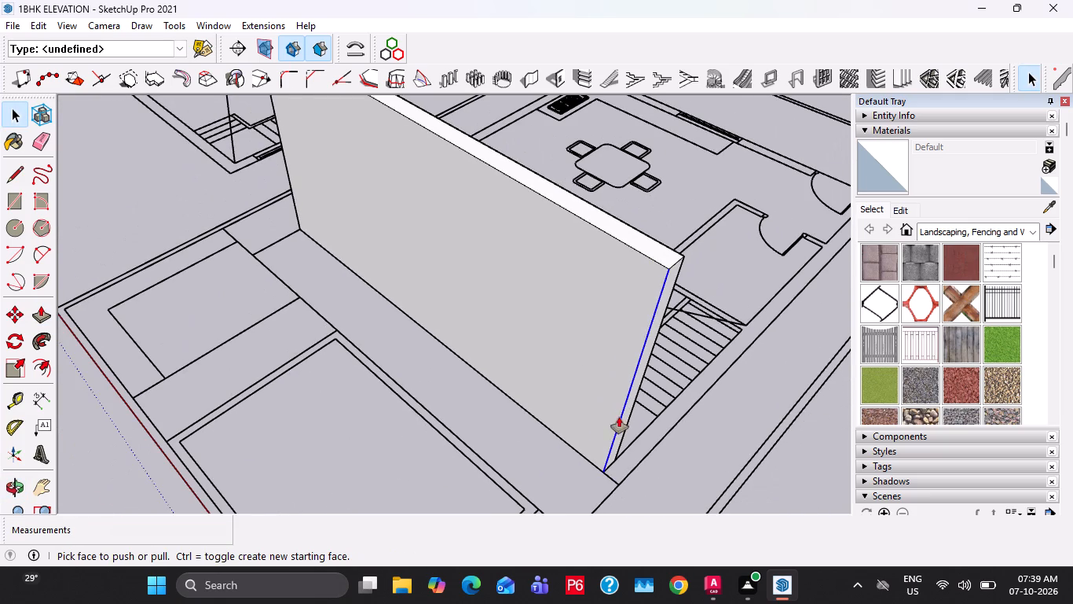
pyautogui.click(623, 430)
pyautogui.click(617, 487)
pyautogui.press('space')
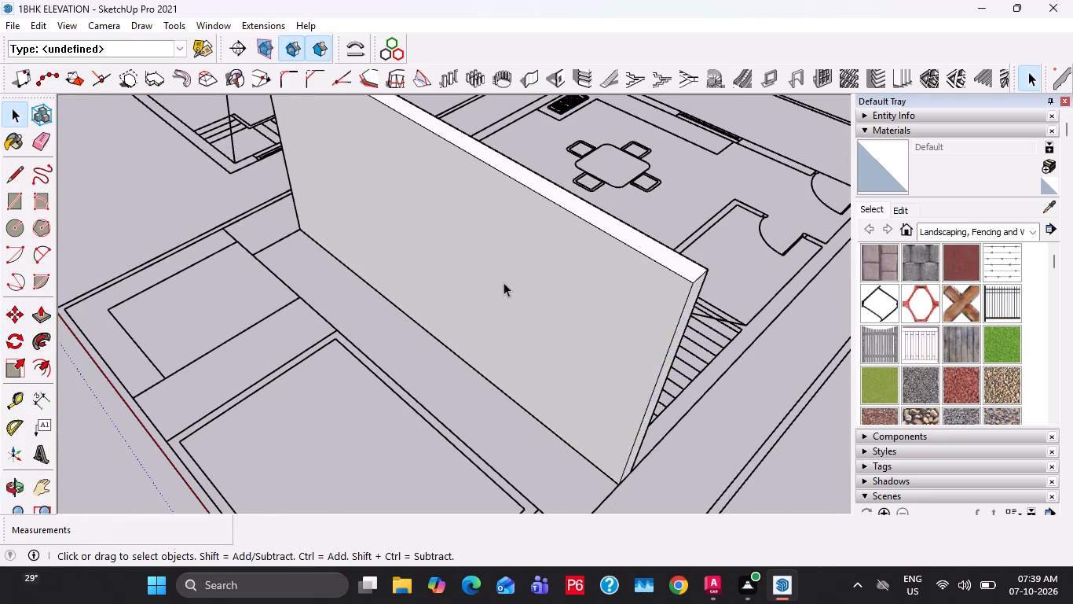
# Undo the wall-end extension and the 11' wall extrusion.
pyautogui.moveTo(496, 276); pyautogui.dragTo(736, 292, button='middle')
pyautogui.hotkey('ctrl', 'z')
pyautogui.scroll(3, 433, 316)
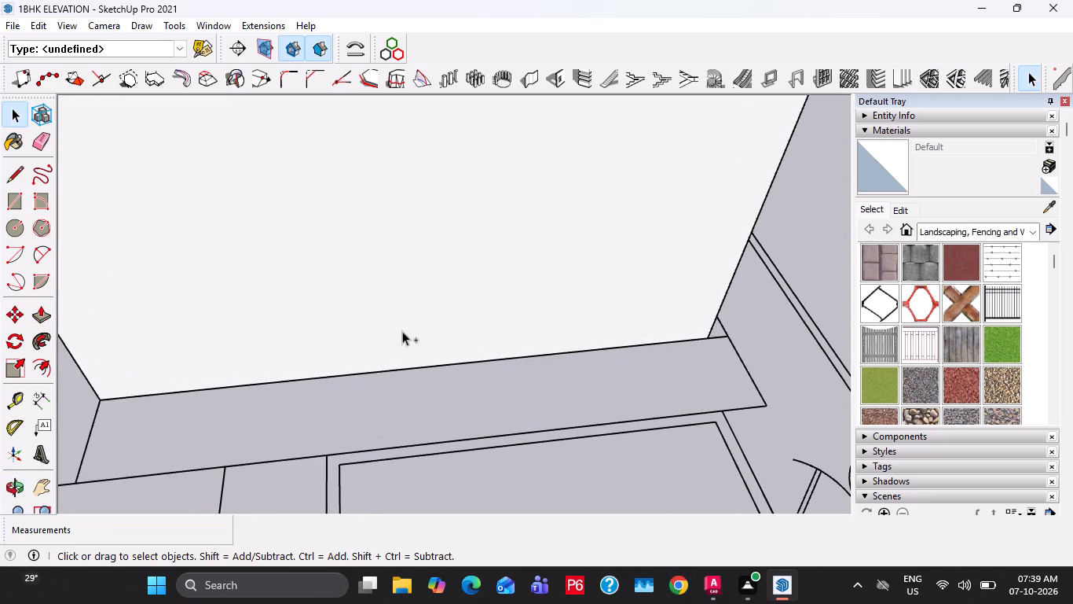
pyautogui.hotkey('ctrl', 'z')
# Place Tape Measure guides along both jamb lines of the double door in the front wall.
pyautogui.scroll(18, 278, 363)
pyautogui.press('t')
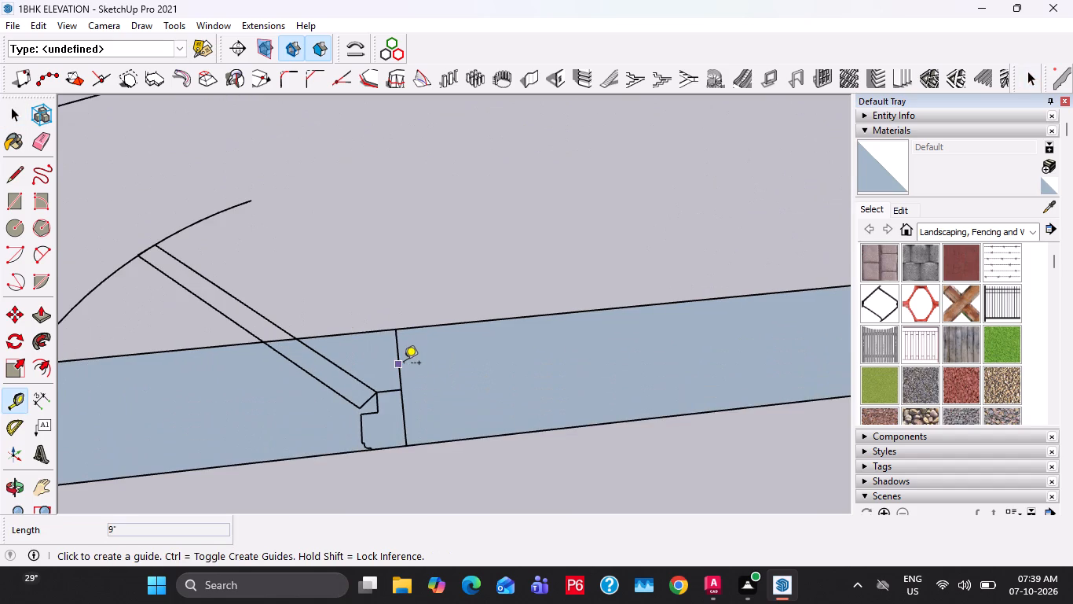
pyautogui.doubleClick(402, 364)
pyautogui.scroll(-10, 485, 304)
pyautogui.keyDown('shift'); pyautogui.moveTo(347, 319); pyautogui.dragTo(527, 289, button='middle'); pyautogui.keyUp('shift')
pyautogui.scroll(4, 392, 337)
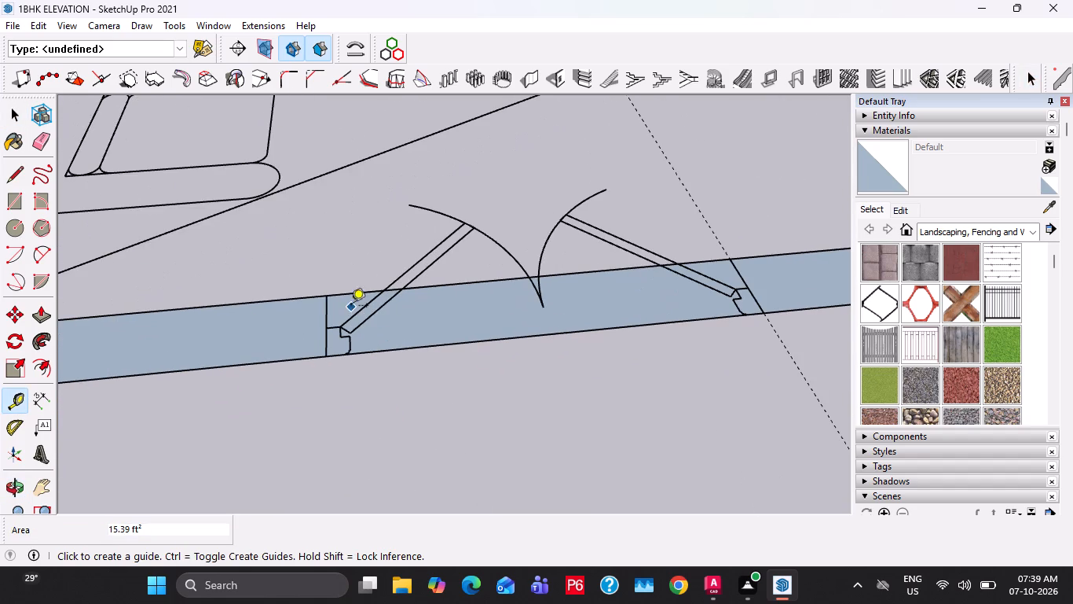
pyautogui.doubleClick(323, 306)
# Push/Pull the front wall face up to a height of 12'.
pyautogui.press('space')
pyautogui.click(287, 336)
pyautogui.press('p')
pyautogui.click(287, 336)
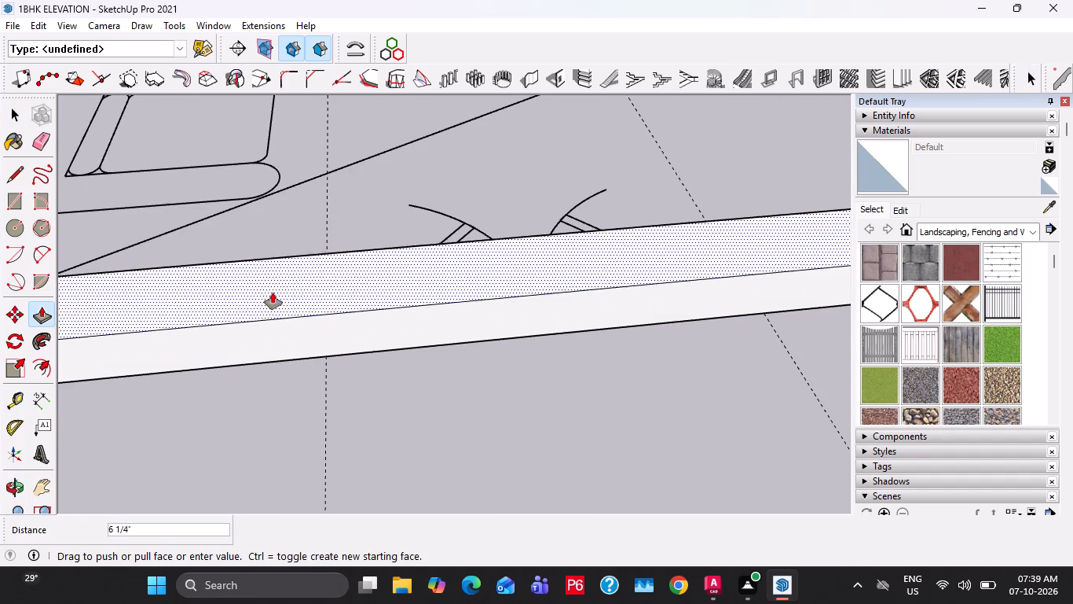
pyautogui.write('11')
pyautogui.press('BackSpace')
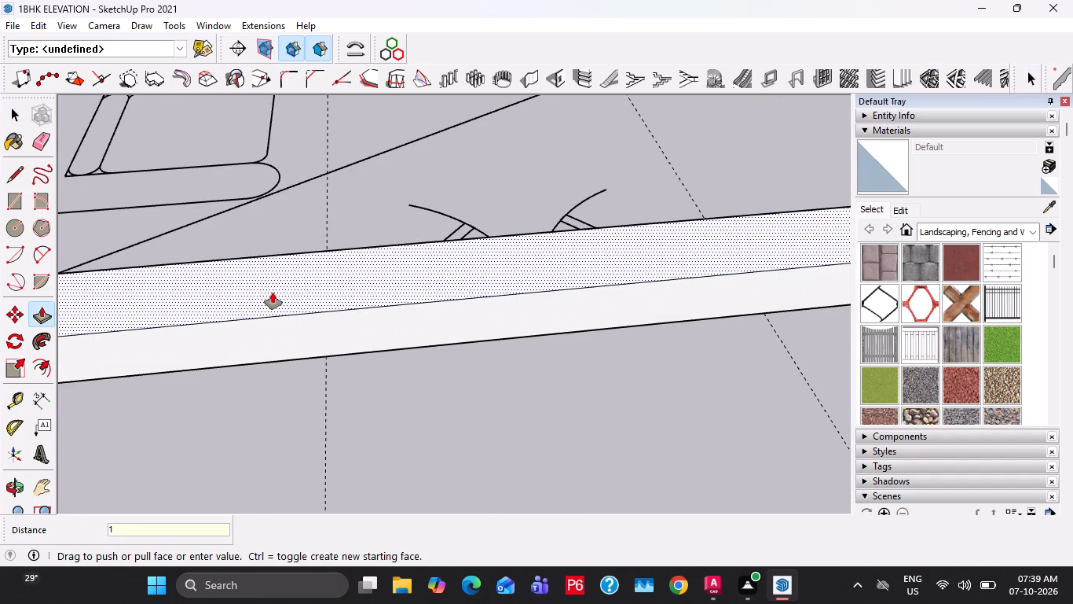
pyautogui.write("2'")
pyautogui.press('Return')
pyautogui.press('space')
# Place two vertical guides on the front wall's outer face, aligned with the double door's jamb guides.
pyautogui.scroll(1, 304, 274)
pyautogui.scroll(-20, 308, 274)
pyautogui.scroll(-1, 308, 274)
pyautogui.press('t')
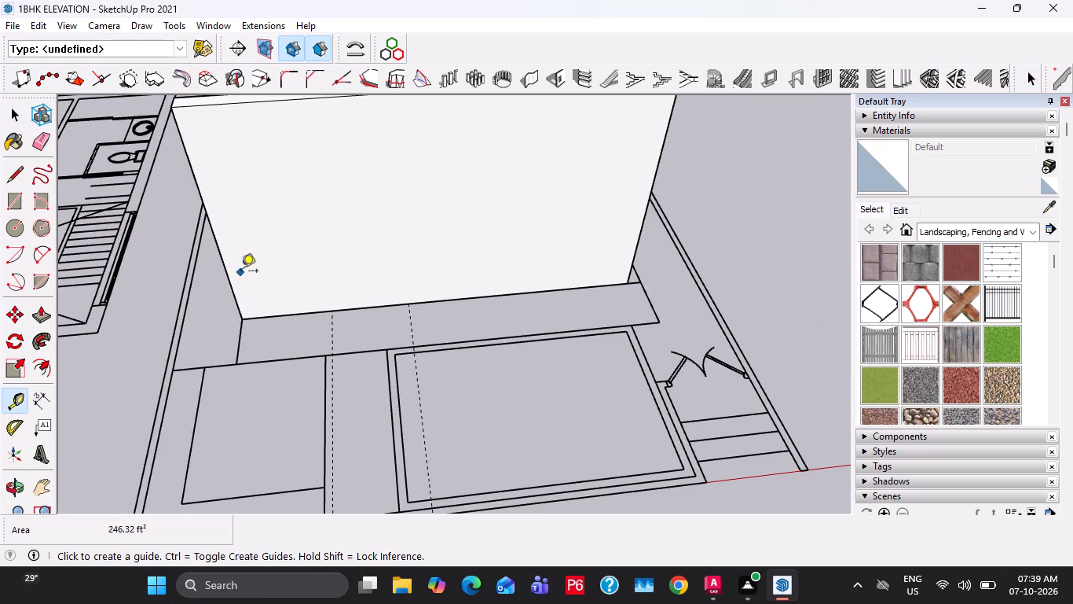
pyautogui.click(223, 277)
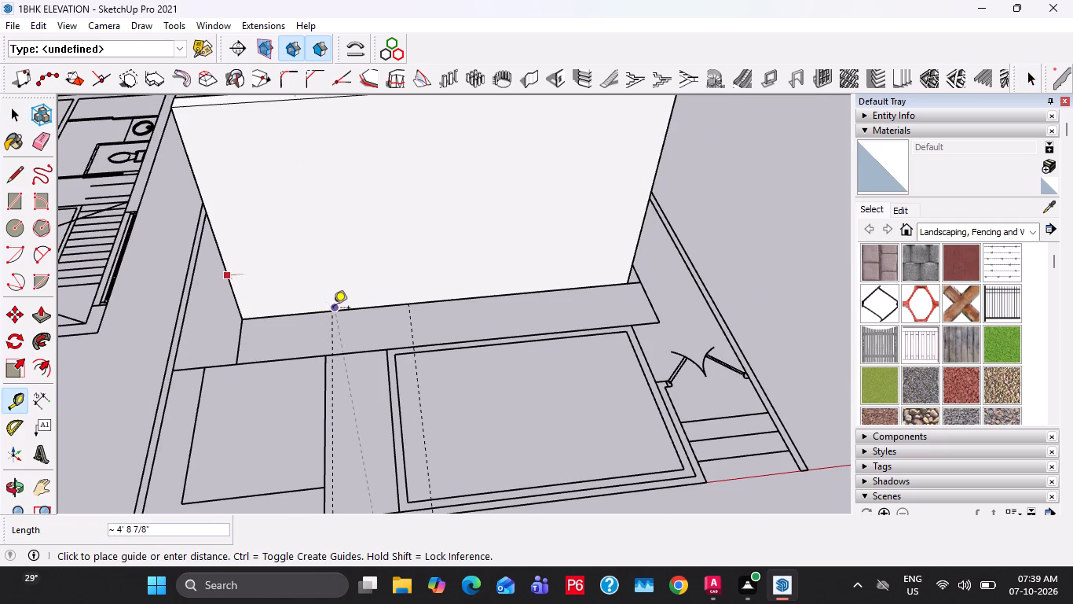
pyautogui.click(331, 313)
pyautogui.click(330, 296)
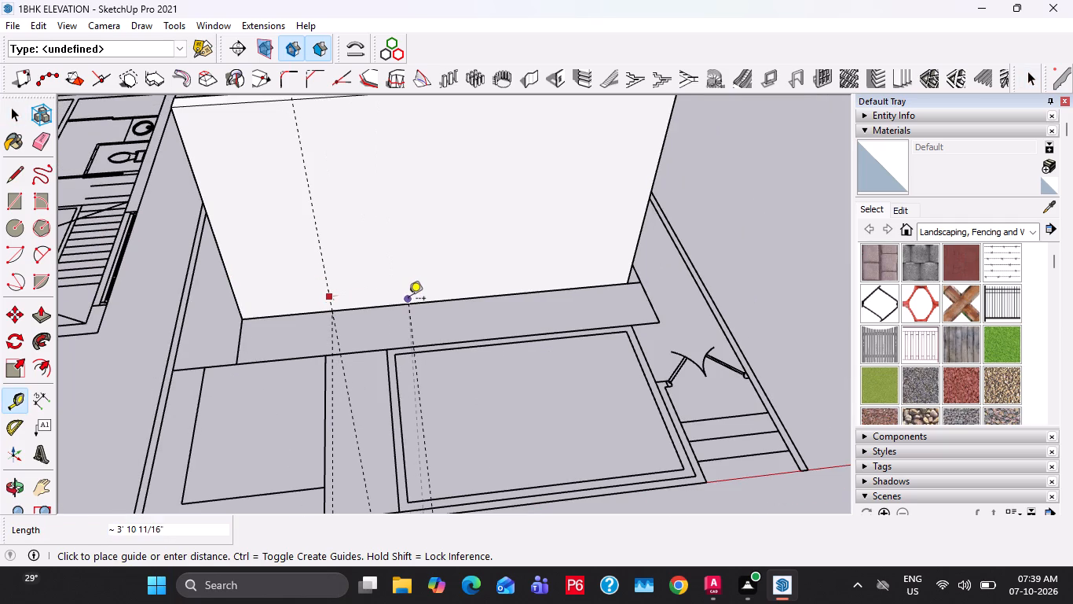
pyautogui.scroll(16, 411, 302)
pyautogui.click(406, 311)
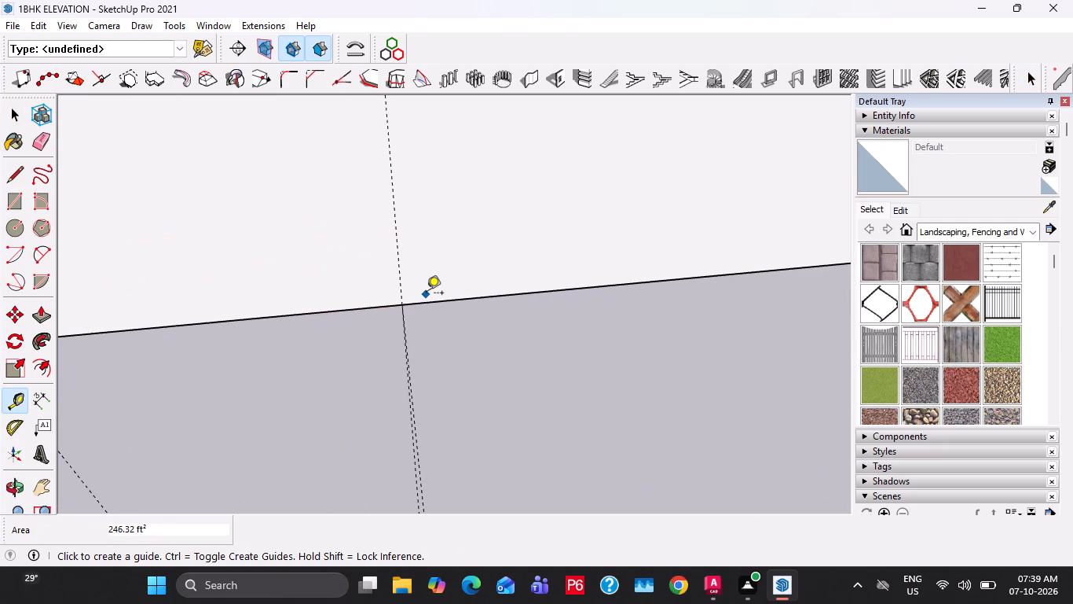
# Place a horizontal guide on the front wall 8' above its base edge.
pyautogui.click(425, 298)
pyautogui.write("8'")
pyautogui.press('Return')
pyautogui.press('space')
# Draw the door-opening rectangle on the front wall between the vertical guides, from the horizontal guide down to the base.
pyautogui.scroll(-20, 405, 245)
pyautogui.scroll(-3, 405, 245)
pyautogui.press('r')
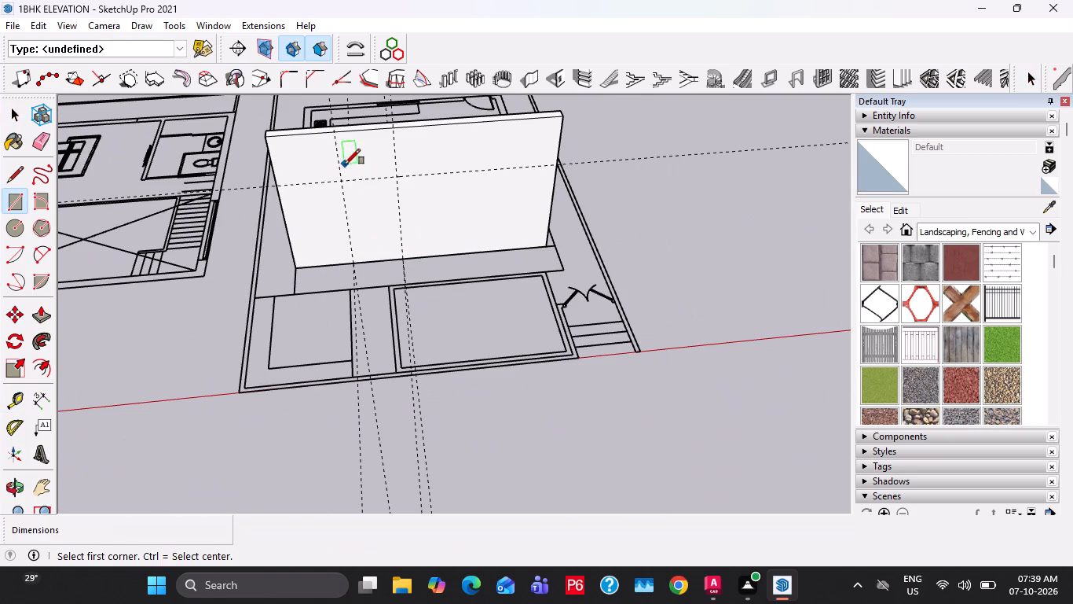
pyautogui.click(342, 179)
pyautogui.scroll(4, 395, 252)
pyautogui.click(403, 257)
pyautogui.press('space')
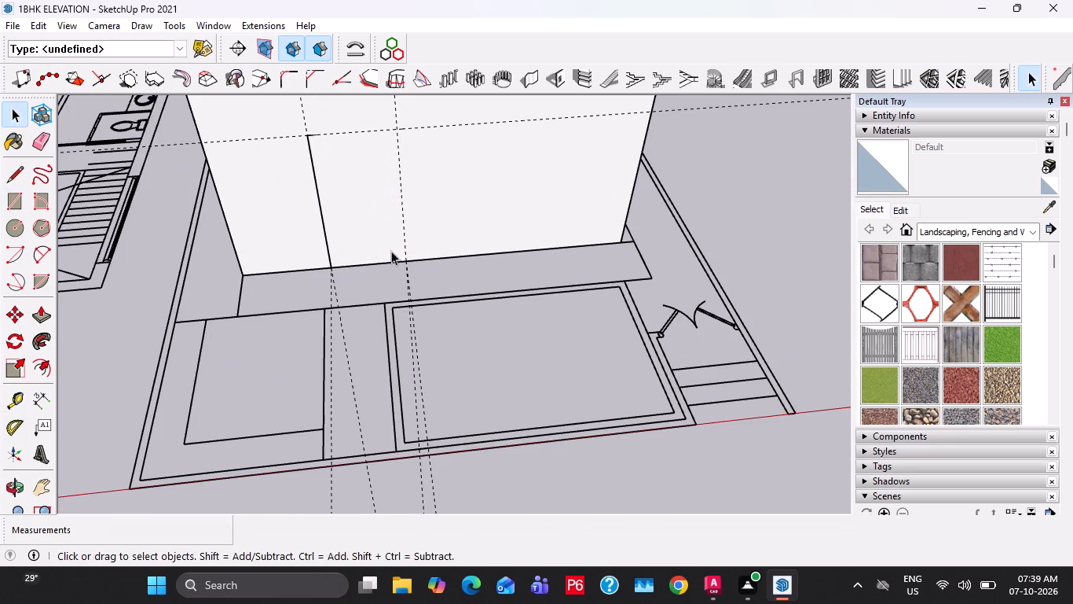
# Undo the door-opening rectangle and the horizontal guide on the front wall.
pyautogui.moveTo(385, 213); pyautogui.dragTo(507, 261, button='middle')
pyautogui.hotkey('ctrl', 'z')
pyautogui.hotkey('ctrl', 'z')
# Draw a rectangle 4' wide and about 11 11/16" high at the front wall's base, between the two vertical guides.
pyautogui.keyDown('ctrl'); pyautogui.scroll(3, 347, 252); pyautogui.keyUp('ctrl')
pyautogui.moveTo(296, 252); pyautogui.dragTo(430, 196, button='middle')
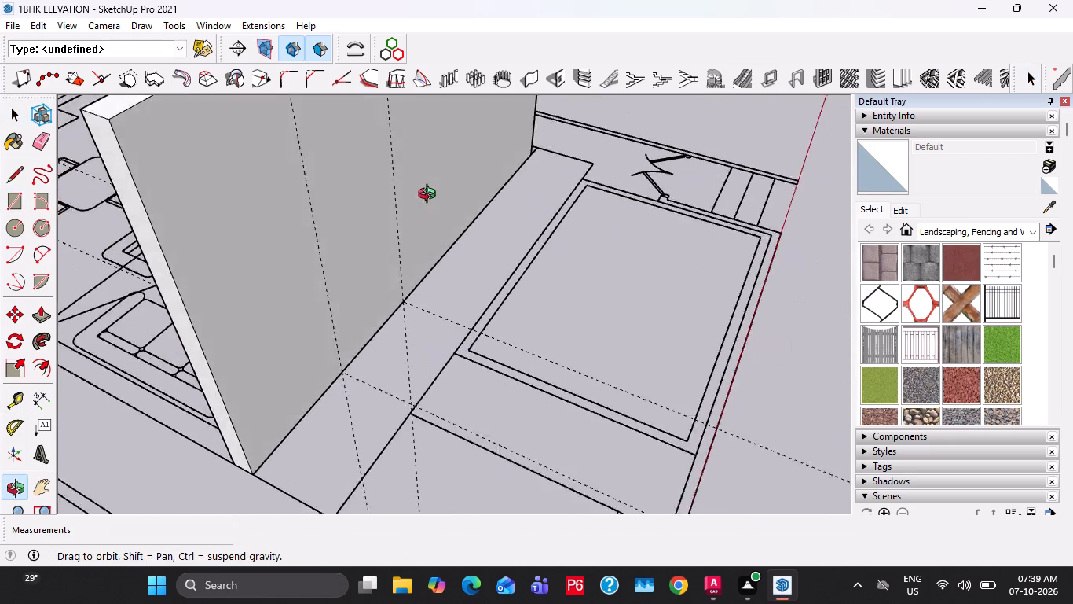
pyautogui.moveTo(430, 196); pyautogui.dragTo(446, 186, button='middle')
pyautogui.scroll(20, 328, 550)
pyautogui.scroll(8, 328, 550)
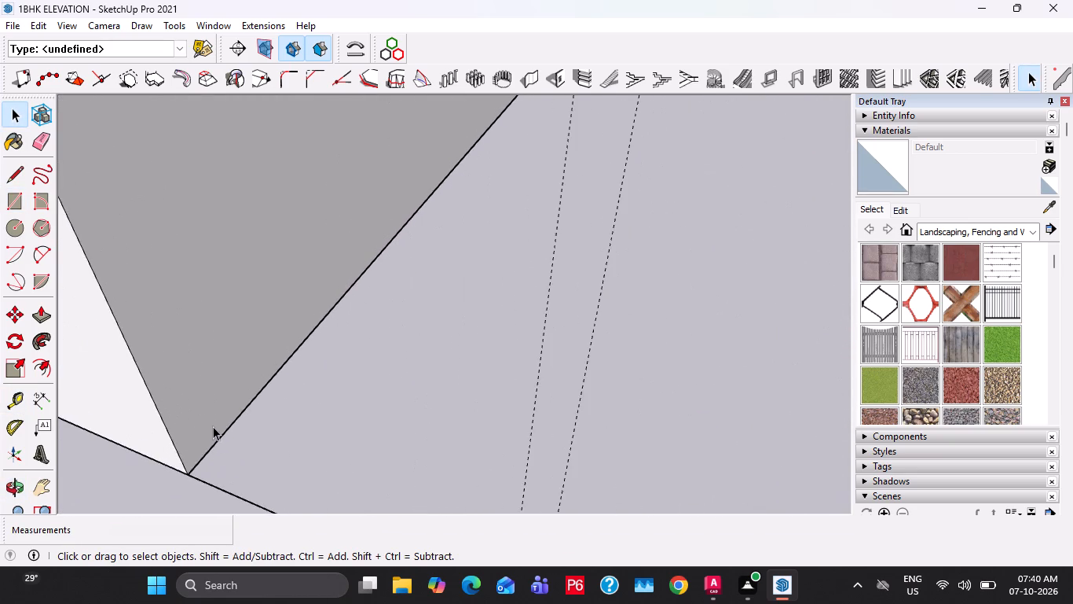
pyautogui.scroll(3, 213, 426)
pyautogui.scroll(-20, 213, 426)
pyautogui.scroll(-4, 213, 426)
pyautogui.moveTo(428, 244); pyautogui.dragTo(144, 209, button='middle')
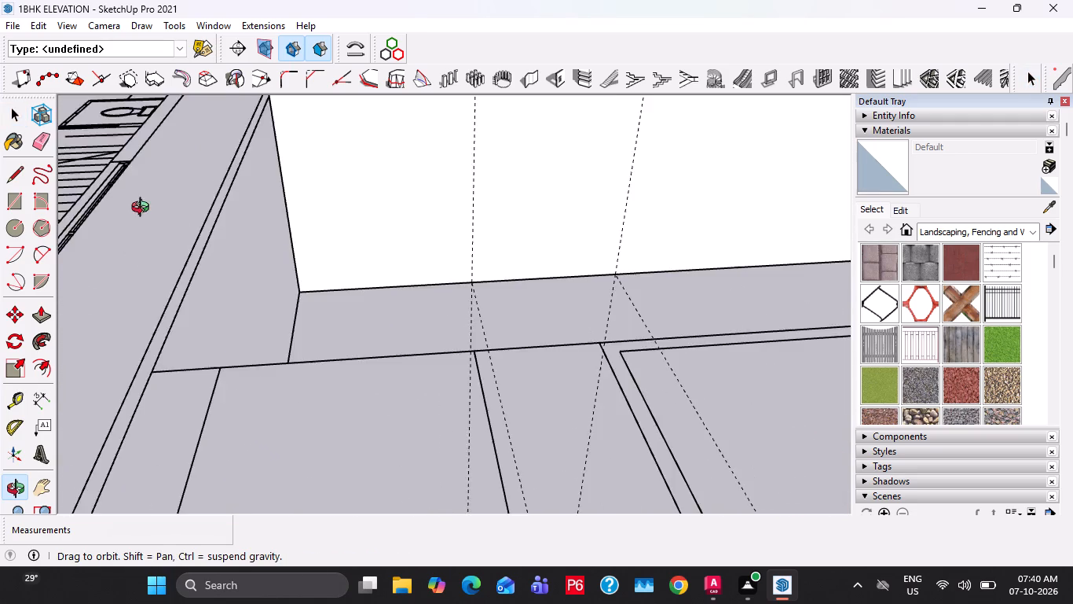
pyautogui.moveTo(144, 209); pyautogui.dragTo(143, 209, button='middle')
pyautogui.scroll(20, 664, 320)
pyautogui.scroll(15, 664, 320)
pyautogui.moveTo(554, 227); pyautogui.dragTo(544, 226, button='middle')
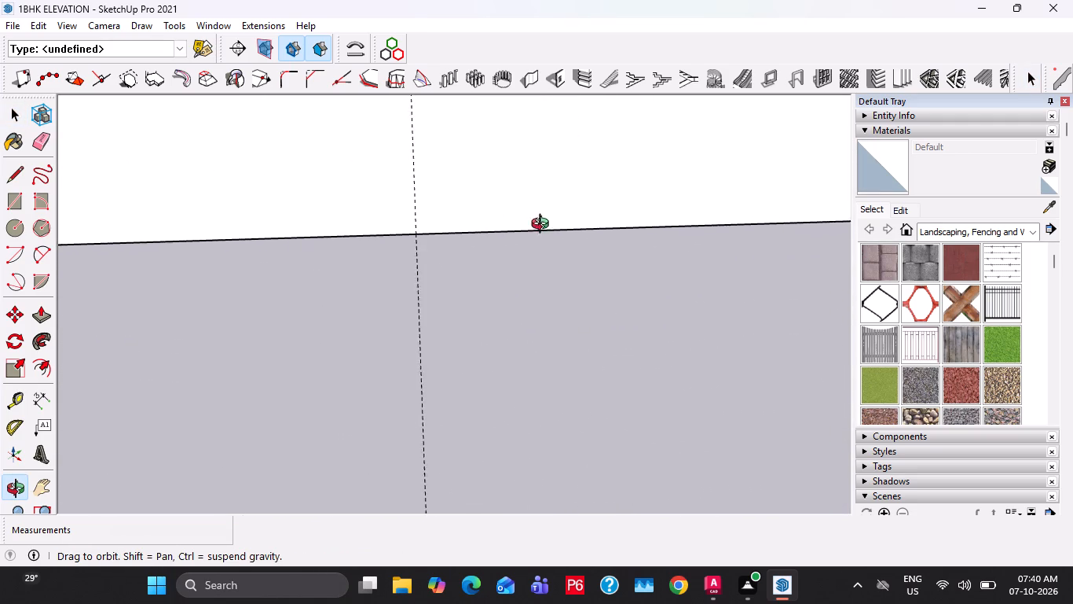
pyautogui.scroll(2, 544, 226)
pyautogui.moveTo(544, 226); pyautogui.dragTo(312, 206, button='middle')
pyautogui.press('r')
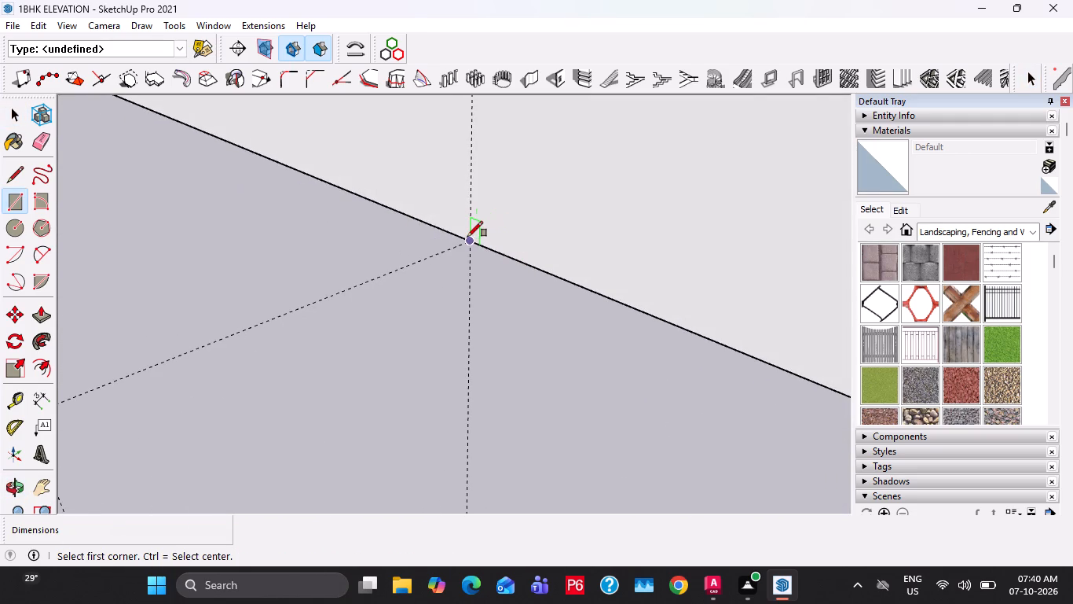
pyautogui.scroll(3, 473, 231)
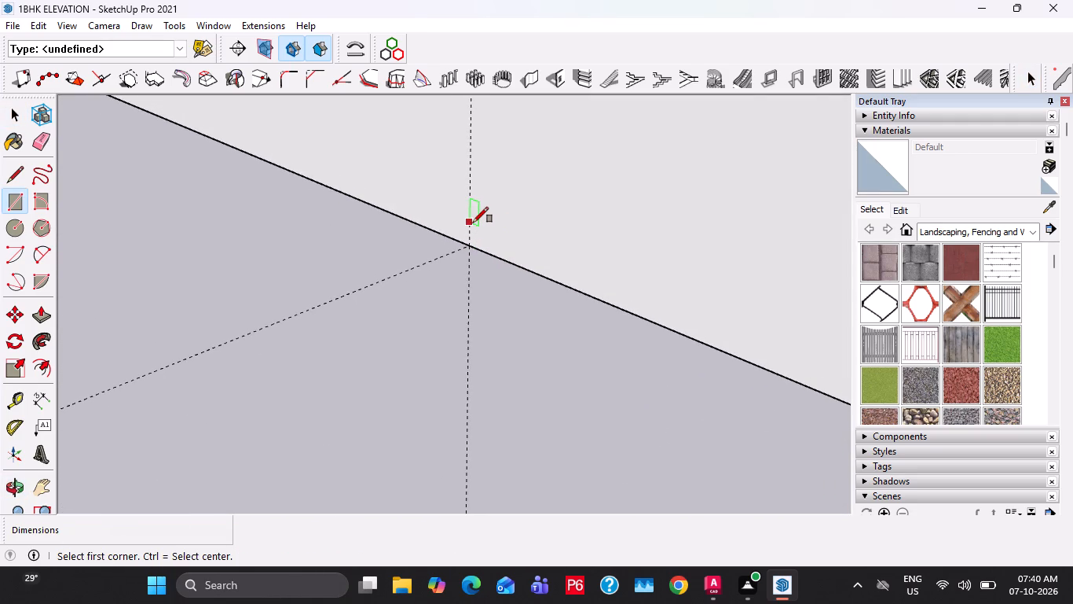
pyautogui.click(473, 223)
pyautogui.scroll(-20, 538, 161)
pyautogui.keyDown('shift'); pyautogui.moveTo(397, 104); pyautogui.dragTo(494, 178, button='middle'); pyautogui.keyUp('shift')
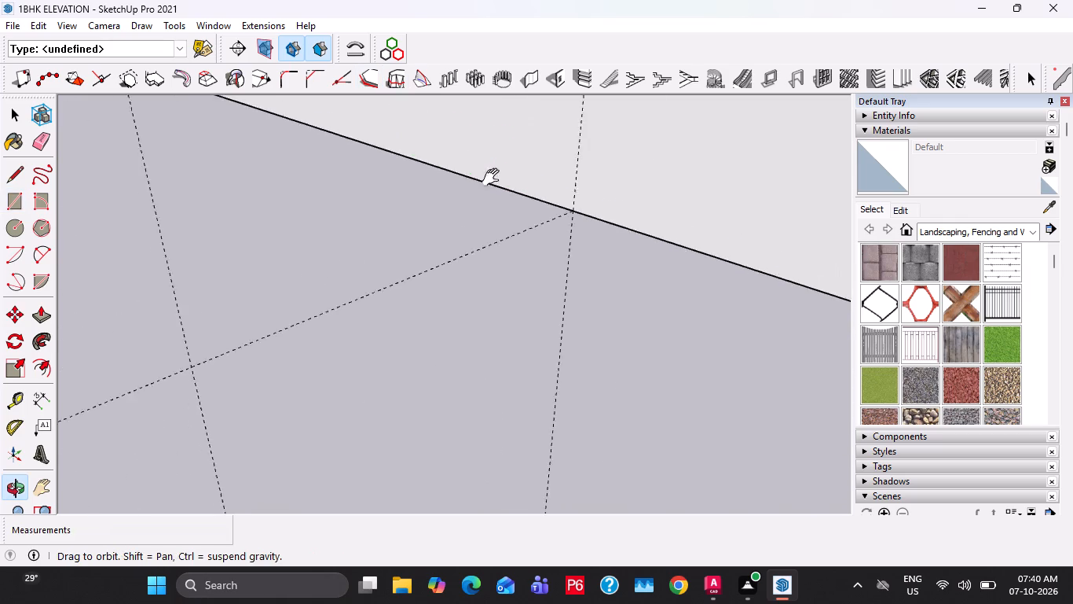
pyautogui.keyDown('shift'); pyautogui.moveTo(494, 178); pyautogui.dragTo(813, 537, button='middle'); pyautogui.keyUp('shift')
pyautogui.scroll(-4, 533, 341)
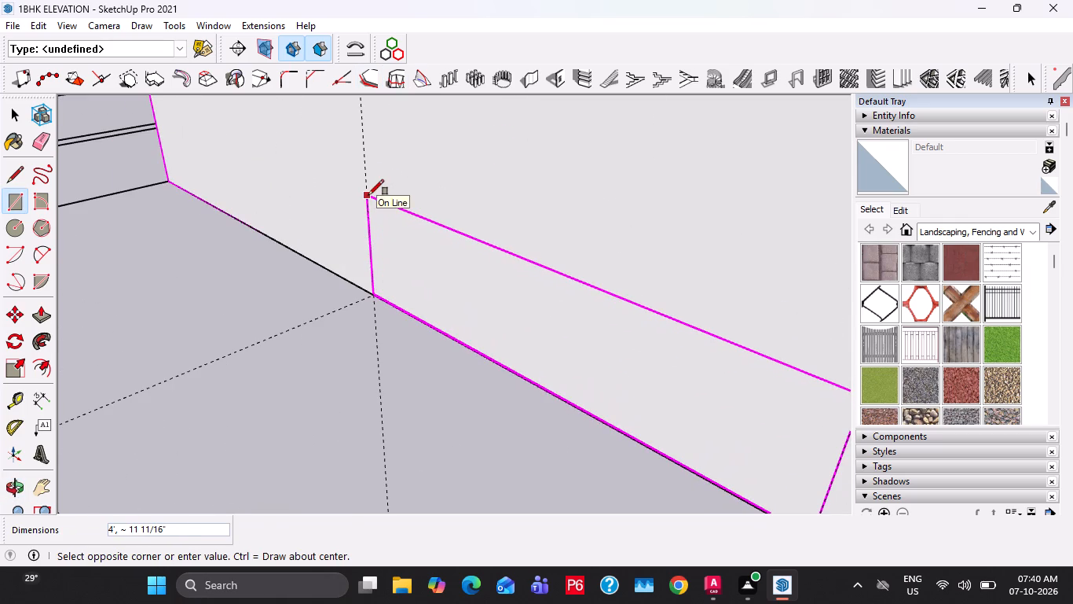
pyautogui.click(368, 195)
# Push/Pull the small rectangle back through the front wall's thickness to cut an opening.
pyautogui.press('space')
pyautogui.click(434, 287)
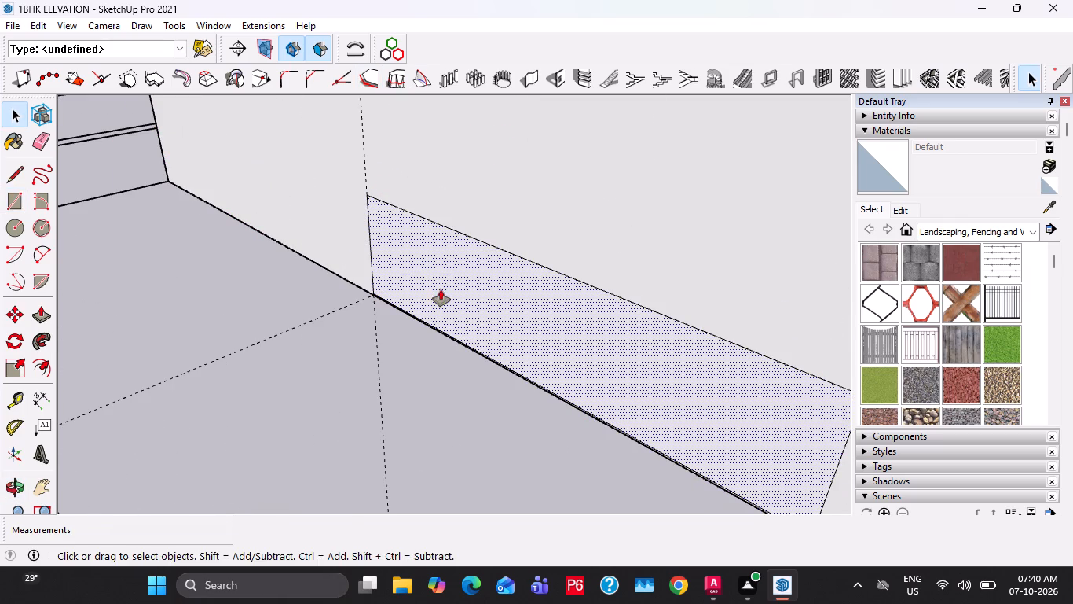
pyautogui.press('p')
pyautogui.click(443, 289)
pyautogui.click(577, 320)
pyautogui.click(544, 348)
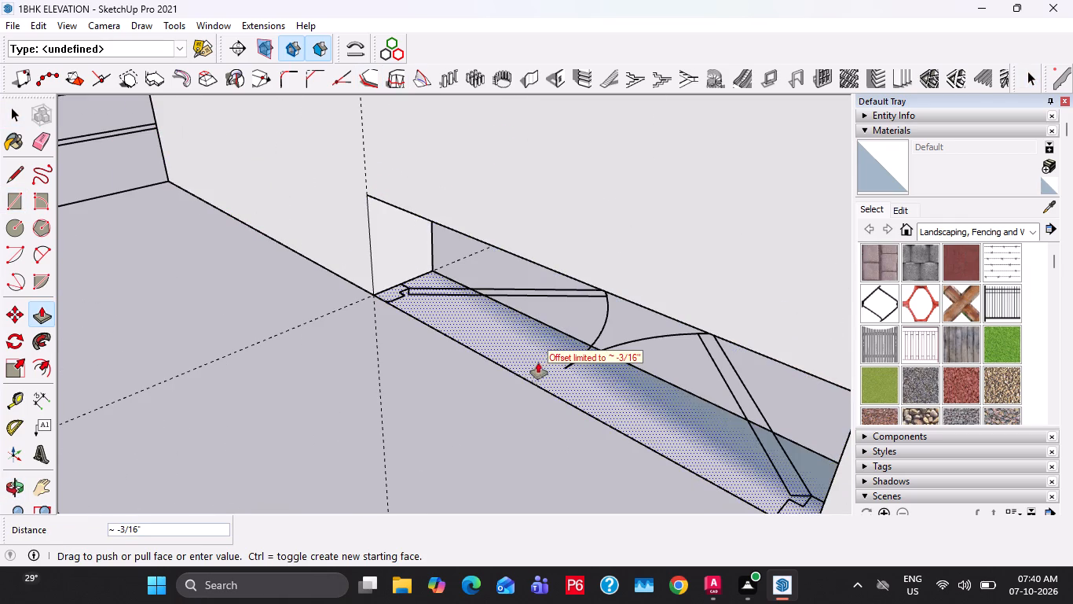
pyautogui.click(519, 381)
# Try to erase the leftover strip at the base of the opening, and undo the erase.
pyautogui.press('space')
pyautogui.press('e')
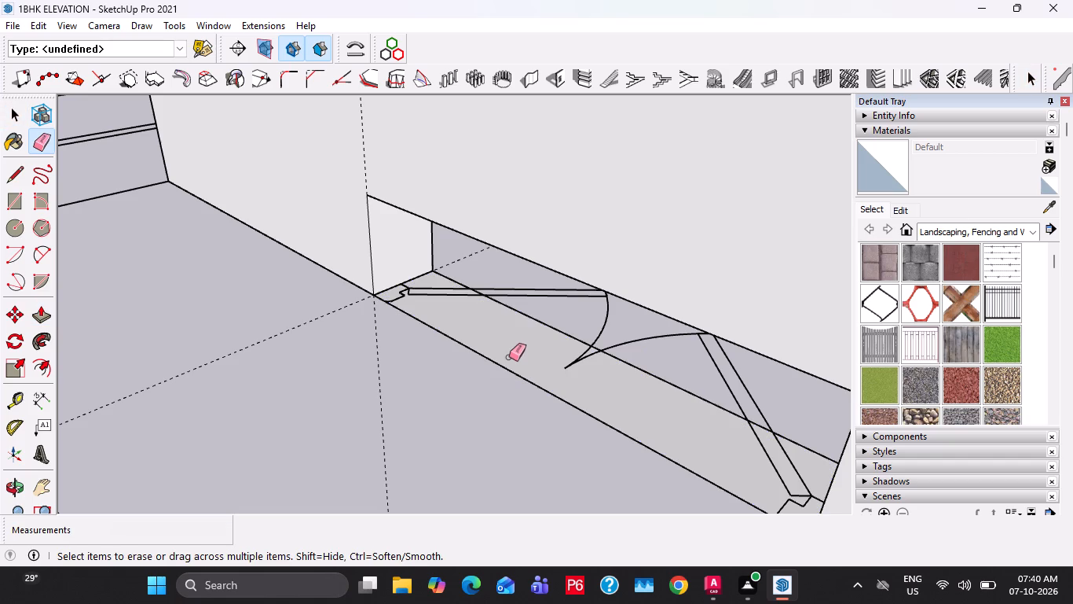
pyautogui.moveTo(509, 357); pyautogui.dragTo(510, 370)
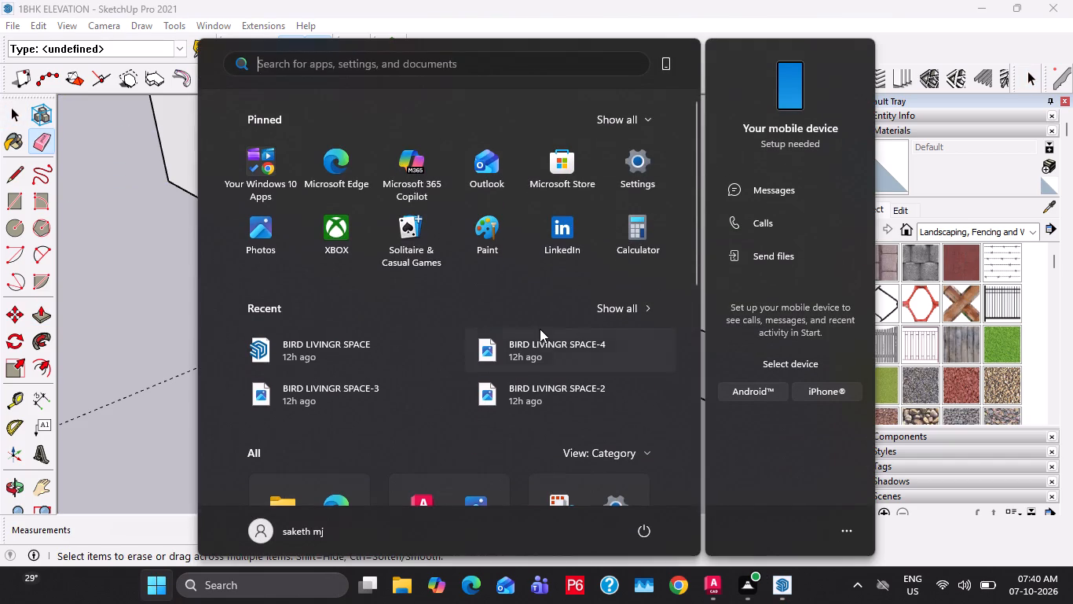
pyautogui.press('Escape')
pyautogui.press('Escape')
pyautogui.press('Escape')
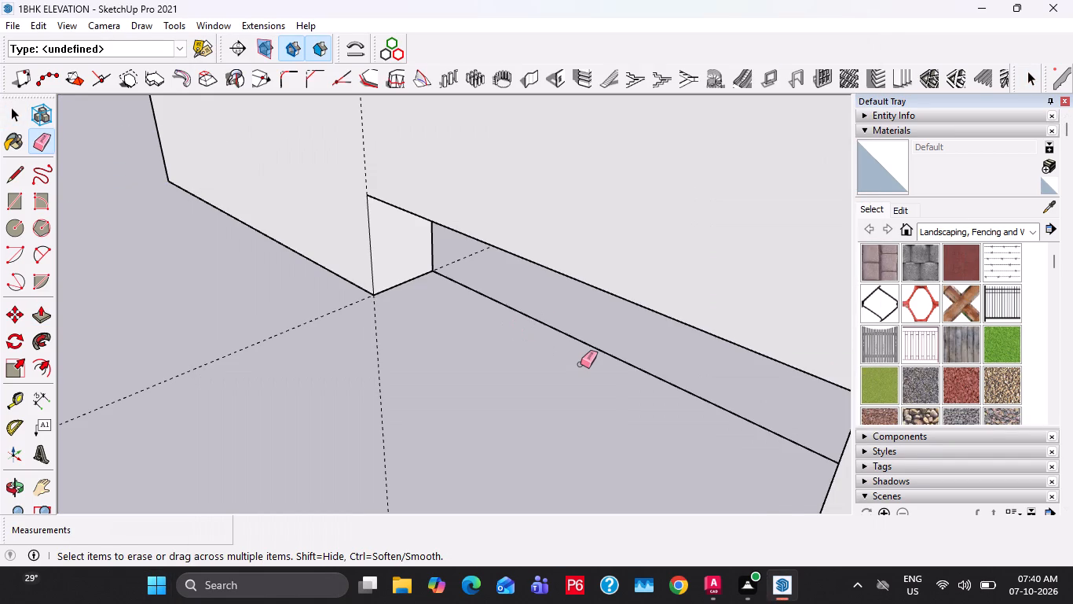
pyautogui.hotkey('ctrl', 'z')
# Erase the leftover threshold face and its edges along the base of the opening.
pyautogui.press('space')
pyautogui.press('space')
pyautogui.click(526, 352)
pyautogui.press('e')
pyautogui.moveTo(537, 341); pyautogui.dragTo(543, 320)
pyautogui.press('space')
pyautogui.click(529, 385)
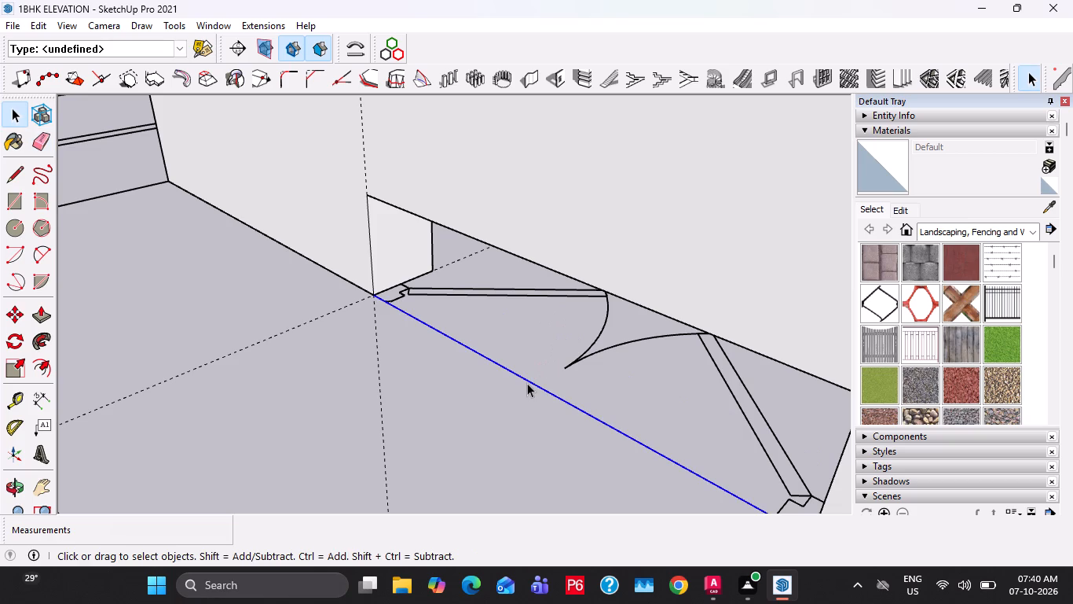
pyautogui.press('Delete')
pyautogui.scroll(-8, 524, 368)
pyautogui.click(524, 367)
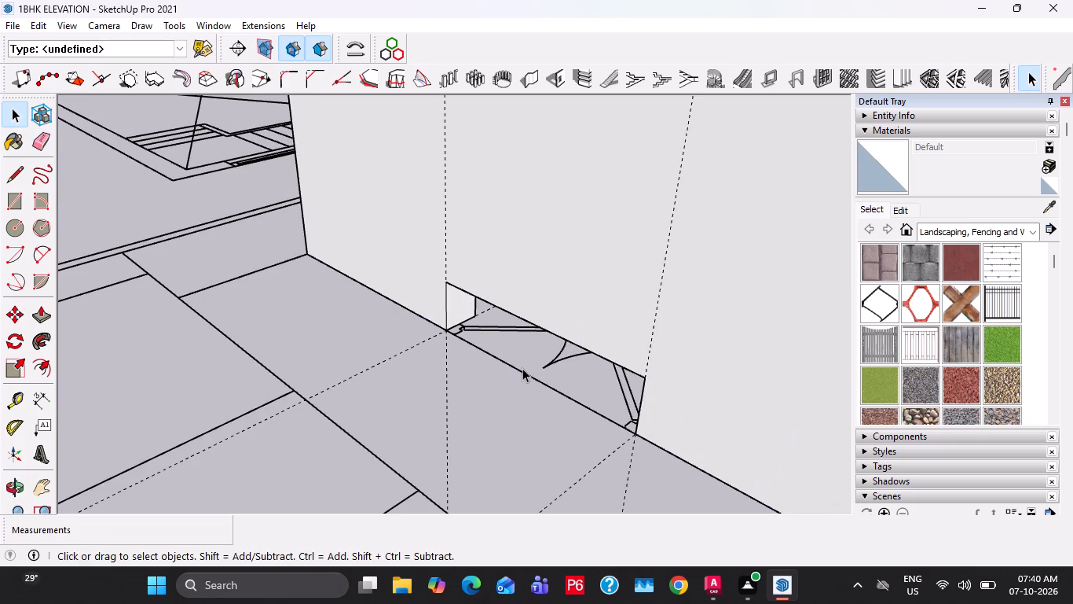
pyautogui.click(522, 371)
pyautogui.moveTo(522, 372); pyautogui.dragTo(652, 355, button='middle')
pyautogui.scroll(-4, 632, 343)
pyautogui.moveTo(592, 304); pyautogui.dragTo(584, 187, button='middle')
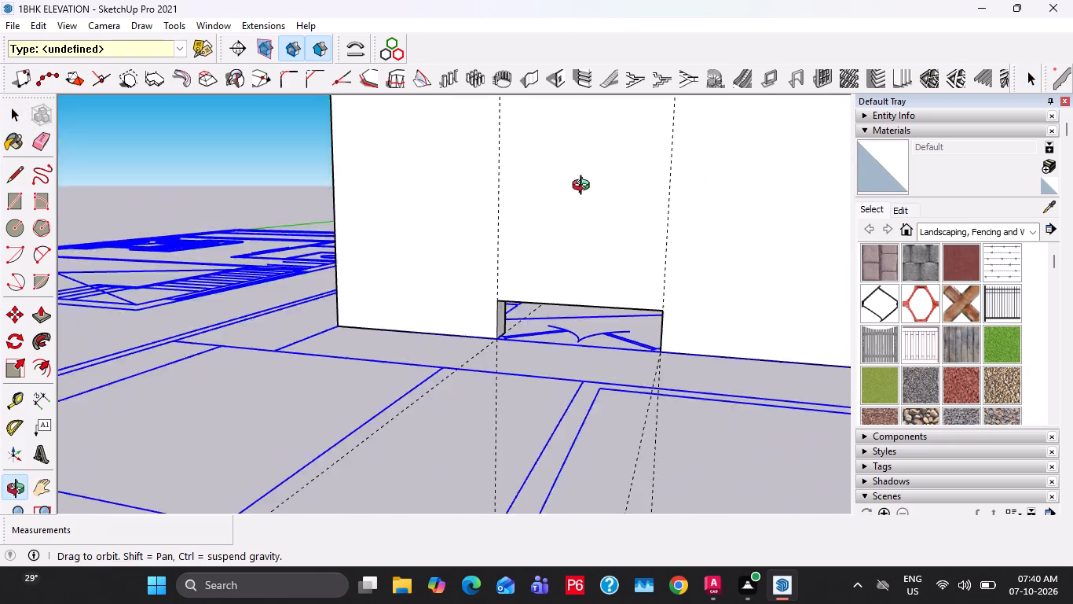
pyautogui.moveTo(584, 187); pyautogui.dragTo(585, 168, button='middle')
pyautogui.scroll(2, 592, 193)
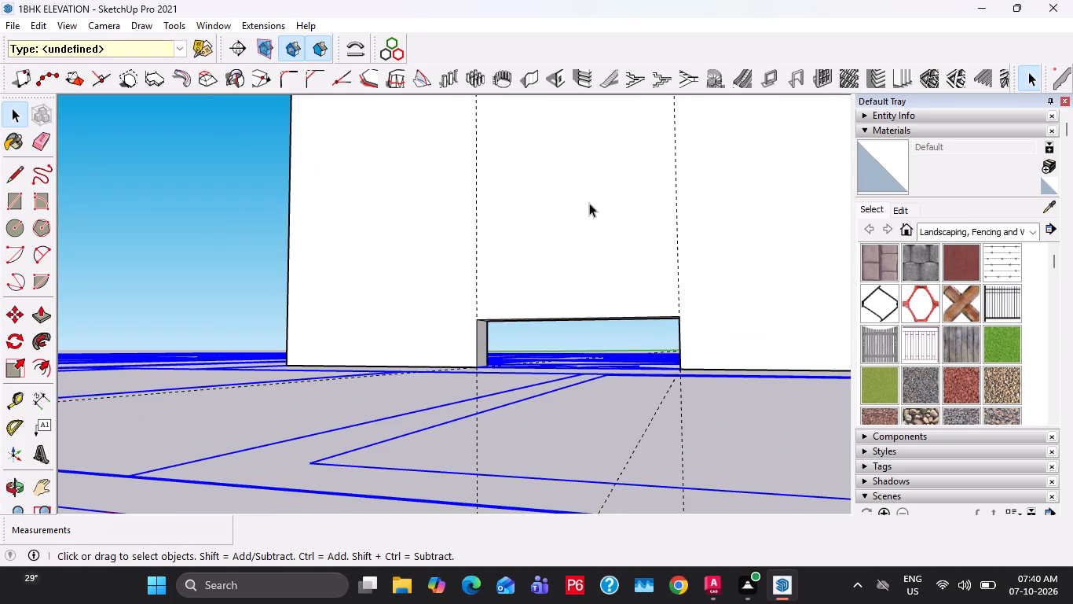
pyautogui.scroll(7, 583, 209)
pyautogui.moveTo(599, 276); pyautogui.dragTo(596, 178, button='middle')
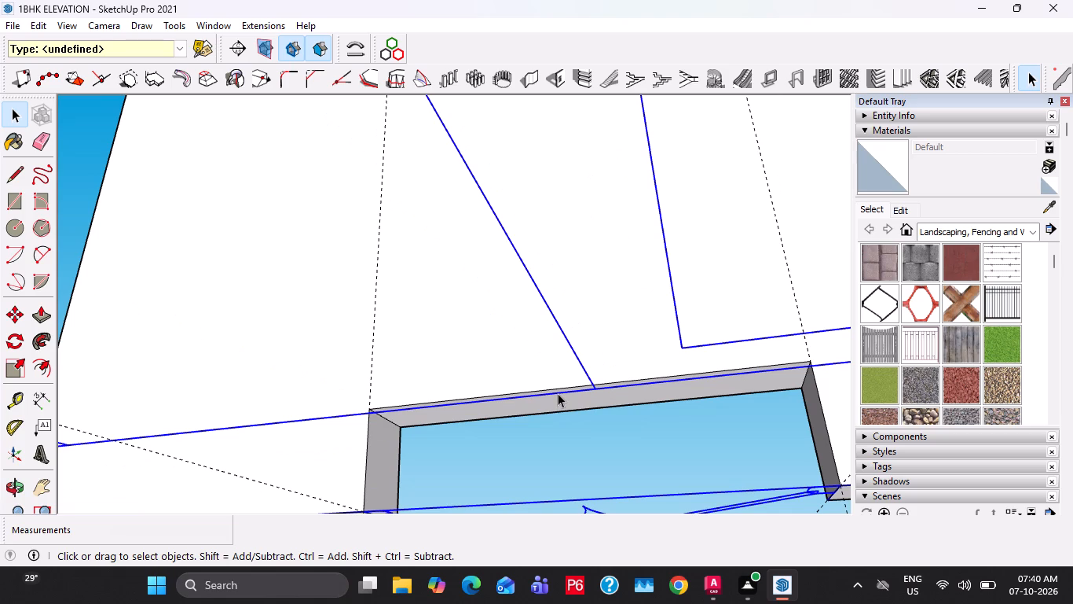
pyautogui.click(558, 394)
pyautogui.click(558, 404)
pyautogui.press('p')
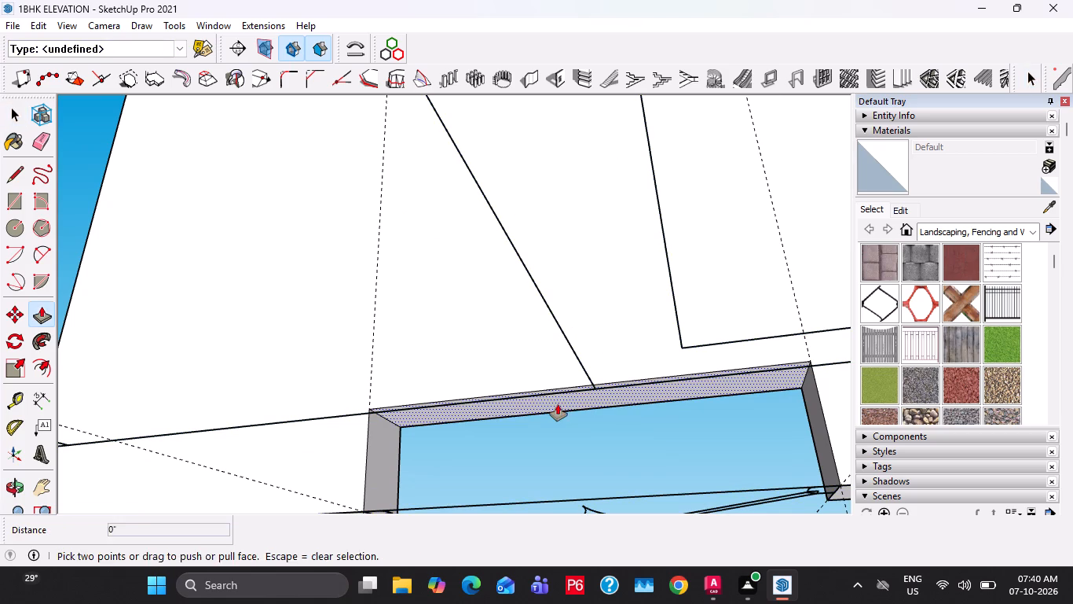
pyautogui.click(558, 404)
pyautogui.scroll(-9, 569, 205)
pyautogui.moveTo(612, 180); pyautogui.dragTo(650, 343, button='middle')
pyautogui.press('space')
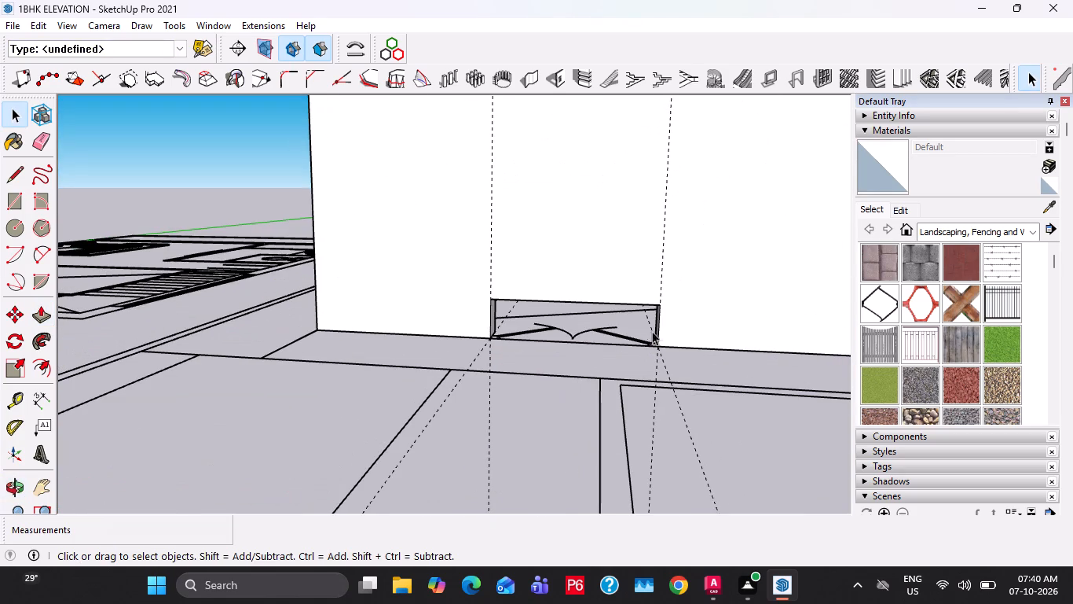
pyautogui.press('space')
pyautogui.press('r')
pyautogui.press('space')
# Place a horizontal guide on the front wall 8' above its base edge.
pyautogui.write('T')
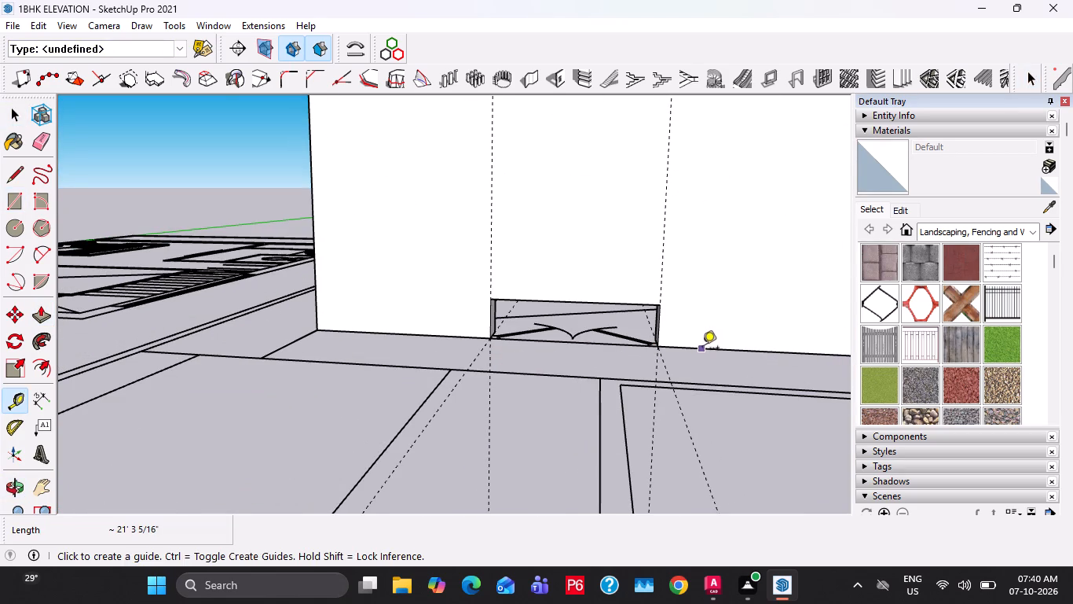
pyautogui.click(702, 350)
pyautogui.write("8'")
pyautogui.press('Return')
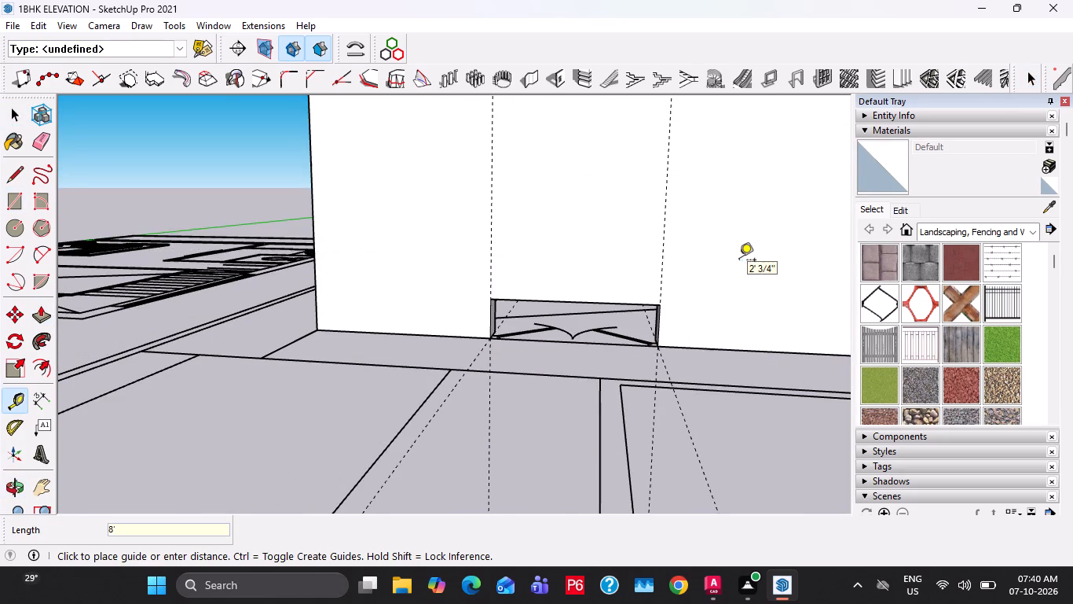
pyautogui.press('space')
# Push/Pull the opening's top face up to the 8' horizontal guide.
pyautogui.scroll(-5, 668, 262)
pyautogui.keyDown('shift'); pyautogui.moveTo(627, 218); pyautogui.dragTo(631, 174, button='middle'); pyautogui.keyUp('shift')
pyautogui.scroll(1, 661, 495)
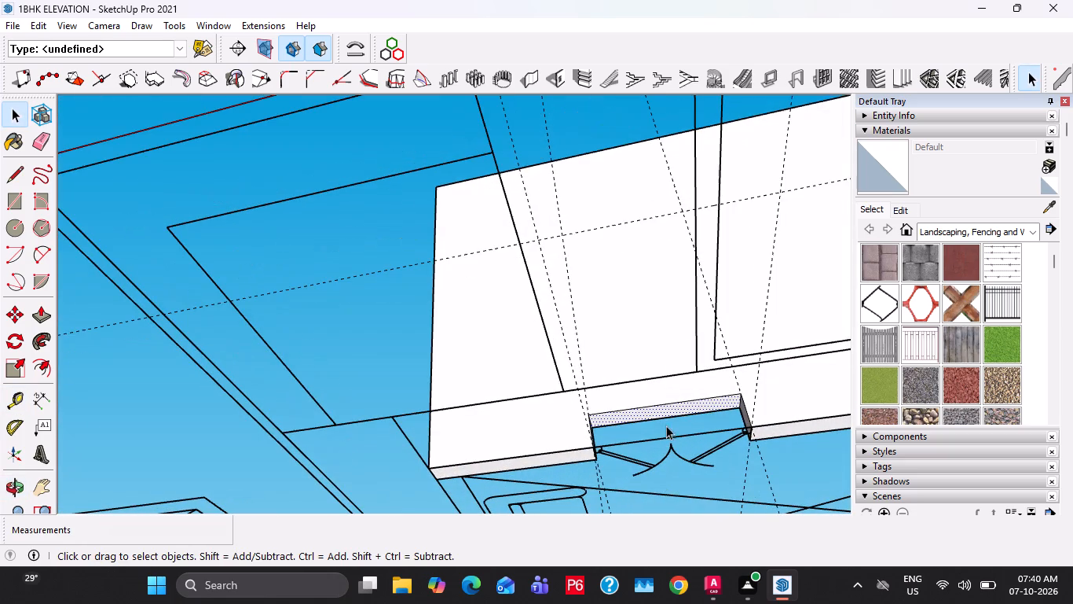
pyautogui.press('p')
pyautogui.click(669, 414)
pyautogui.moveTo(658, 274); pyautogui.dragTo(664, 403, button='middle')
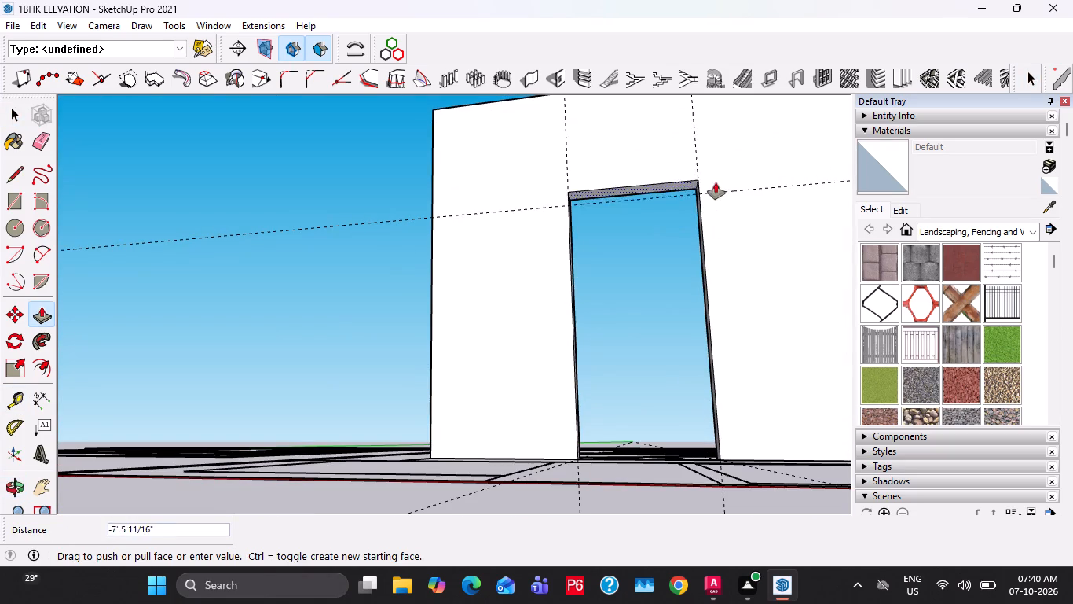
pyautogui.click(701, 195)
# Push/Pull the door opening's left jamb face, seen from outside, to its vertical guide.
pyautogui.moveTo(716, 210); pyautogui.dragTo(748, 313, button='middle')
pyautogui.scroll(12, 487, 195)
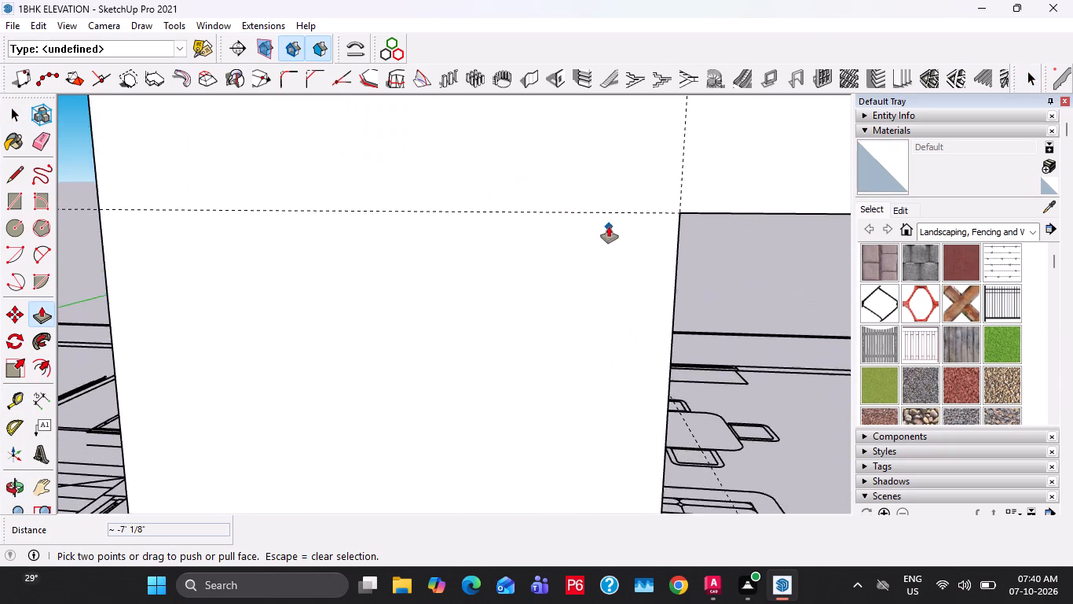
pyautogui.scroll(4, 609, 226)
pyautogui.moveTo(637, 223); pyautogui.dragTo(464, 204, button='middle')
pyautogui.press('space')
pyautogui.click(699, 261)
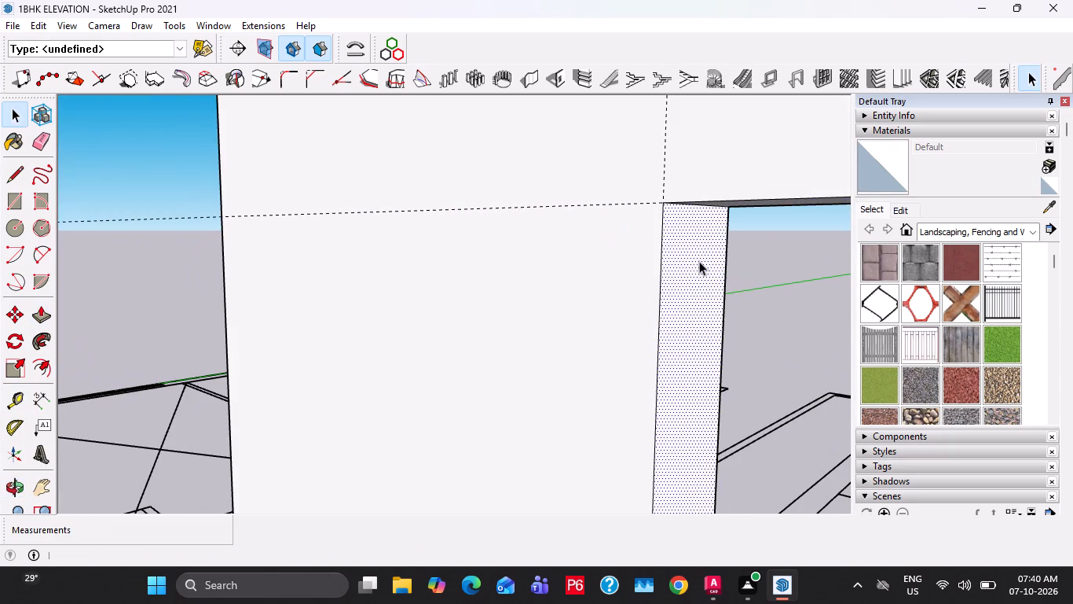
pyautogui.press('p')
pyautogui.click(699, 261)
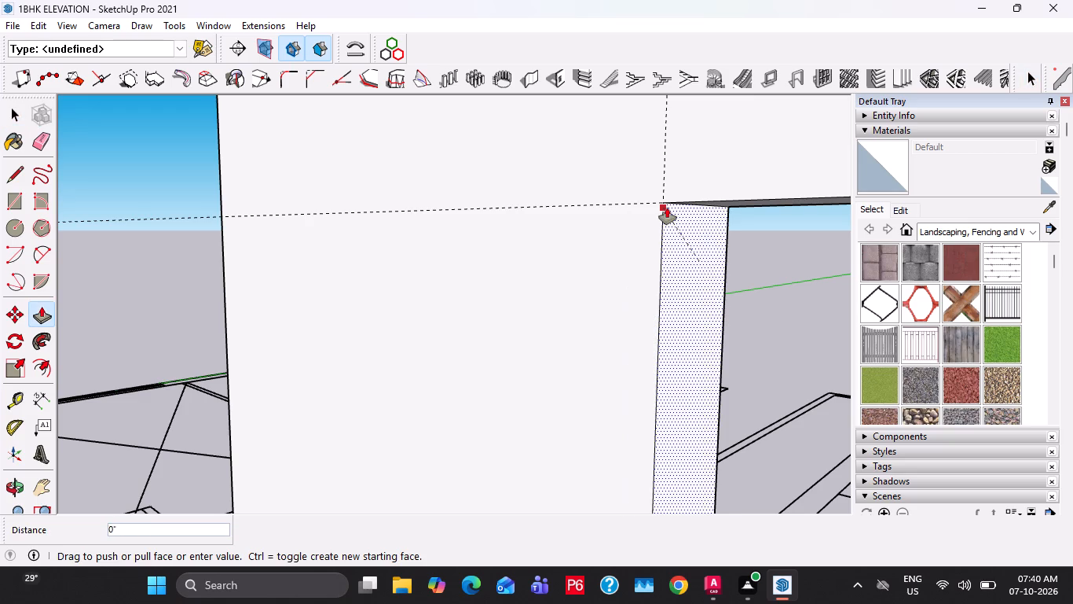
pyautogui.click(667, 208)
pyautogui.press('space')
# Push/Pull the door opening's right jamb face, seen from outside, to its vertical guide.
pyautogui.scroll(-7, 605, 237)
pyautogui.keyDown('shift'); pyautogui.moveTo(789, 326); pyautogui.dragTo(525, 234, button='middle'); pyautogui.keyUp('shift')
pyautogui.scroll(-11, 524, 234)
pyautogui.moveTo(504, 249); pyautogui.dragTo(692, 309, button='middle')
pyautogui.scroll(-8, 691, 308)
pyautogui.moveTo(441, 263); pyautogui.dragTo(533, 244, button='middle')
pyautogui.scroll(6, 162, 134)
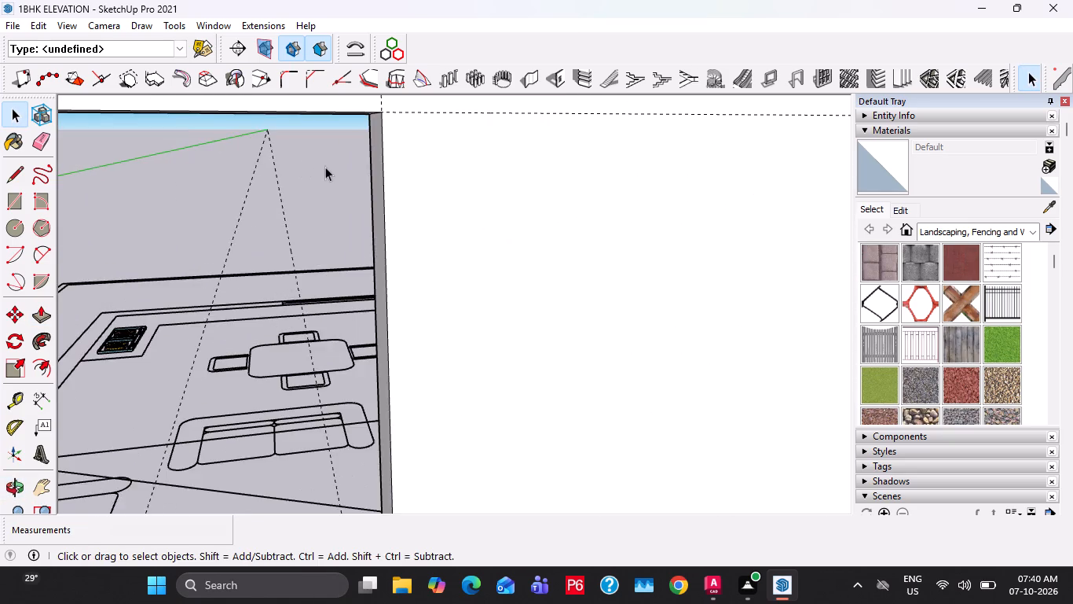
pyautogui.moveTo(327, 167); pyautogui.dragTo(353, 176, button='middle')
pyautogui.click(373, 154)
pyautogui.press('p')
pyautogui.click(373, 154)
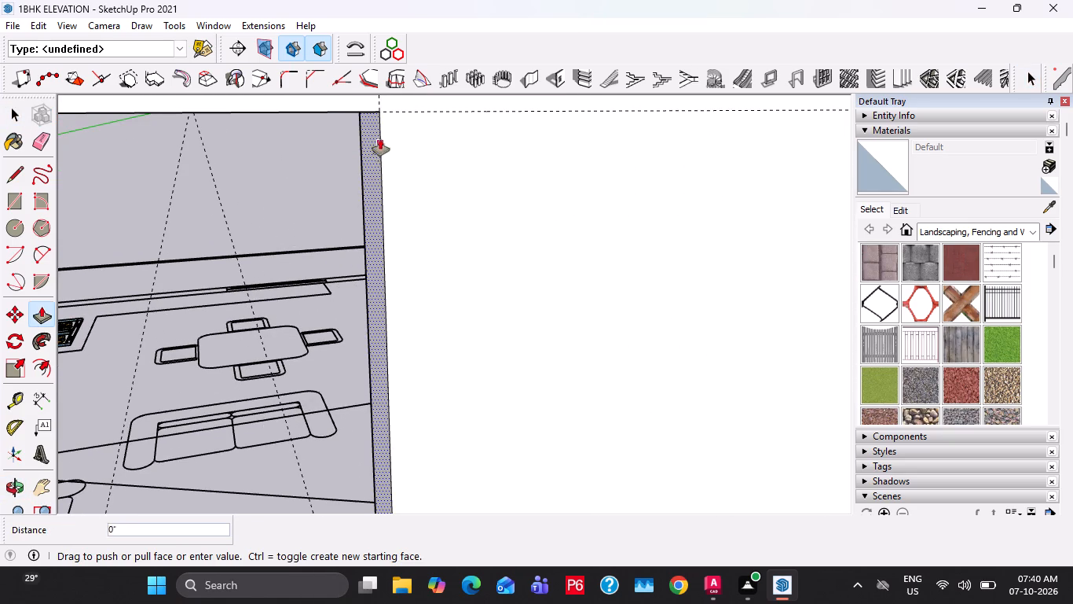
pyautogui.click(378, 114)
pyautogui.press('space')
# Select all the connected front wall geometry and make it a group.
pyautogui.scroll(-6, 537, 256)
pyautogui.press('Escape')
pyautogui.tripleClick(533, 273)
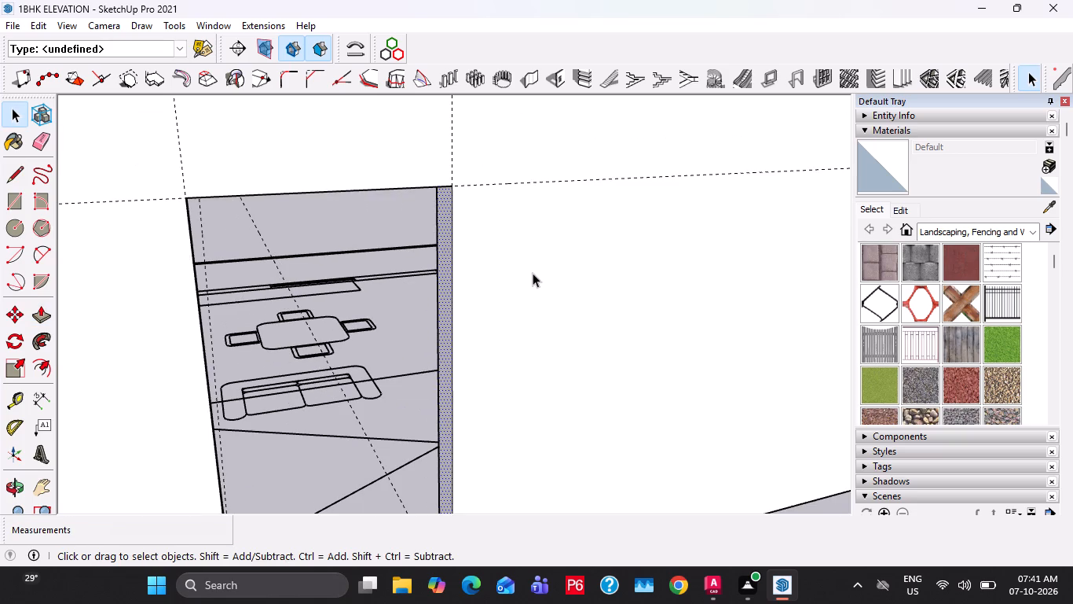
pyautogui.rightClick(533, 273)
pyautogui.click(598, 414)
pyautogui.scroll(-8, 626, 383)
pyautogui.scroll(2, 614, 366)
pyautogui.scroll(-13, 613, 364)
pyautogui.click(251, 216)
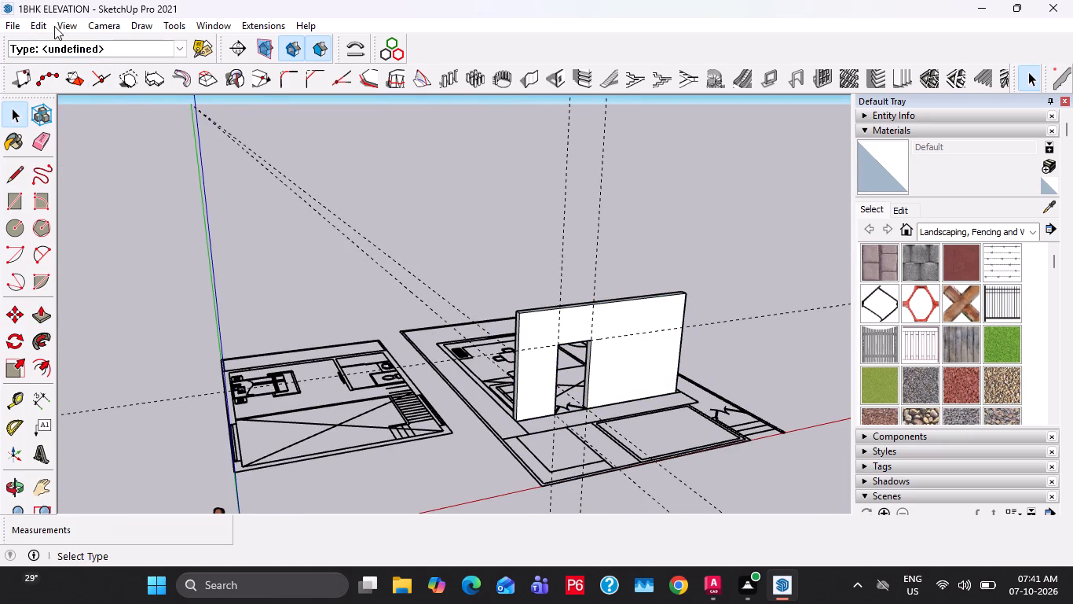
# Delete all guides in the model.
pyautogui.click(39, 26)
pyautogui.click(107, 179)
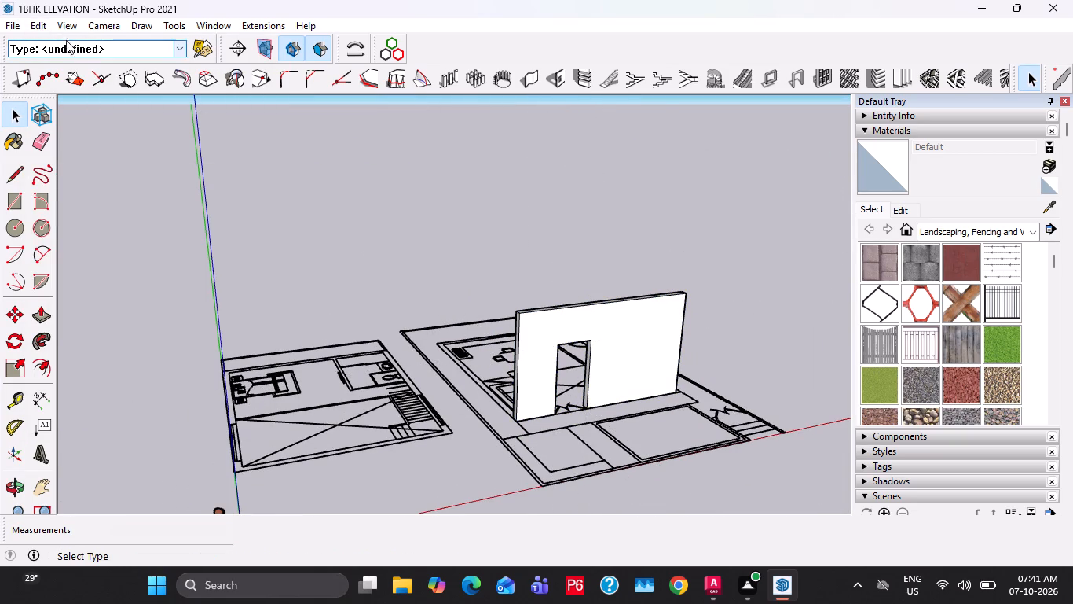
pyautogui.click(44, 22)
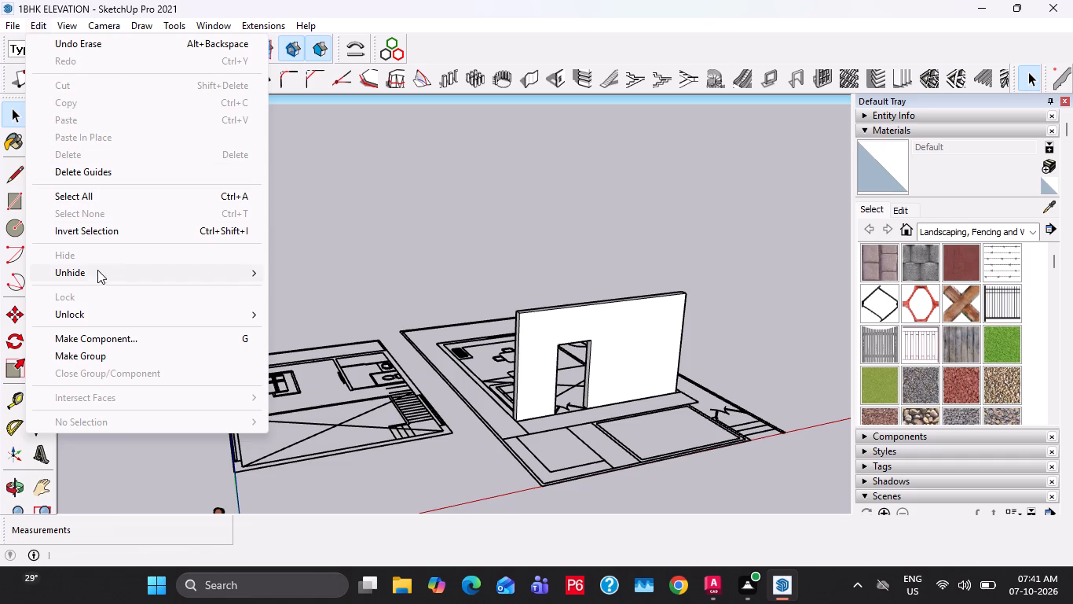
pyautogui.click(111, 165)
# Draw a 24' 9" by 9" rectangle over the side wall's plan strip, from the front wall to the kitchen's outer corner.
pyautogui.moveTo(450, 316); pyautogui.dragTo(590, 413, button='middle')
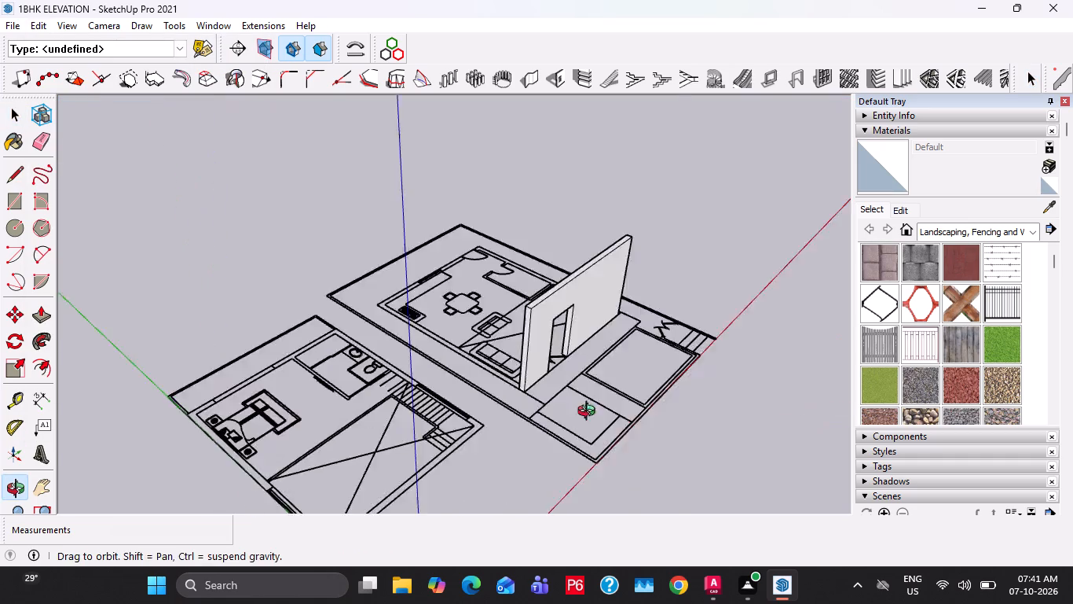
pyautogui.moveTo(590, 413); pyautogui.dragTo(750, 454, button='middle')
pyautogui.scroll(11, 496, 333)
pyautogui.moveTo(401, 358); pyautogui.dragTo(456, 361, button='middle')
pyautogui.scroll(6, 456, 361)
pyautogui.press('t')
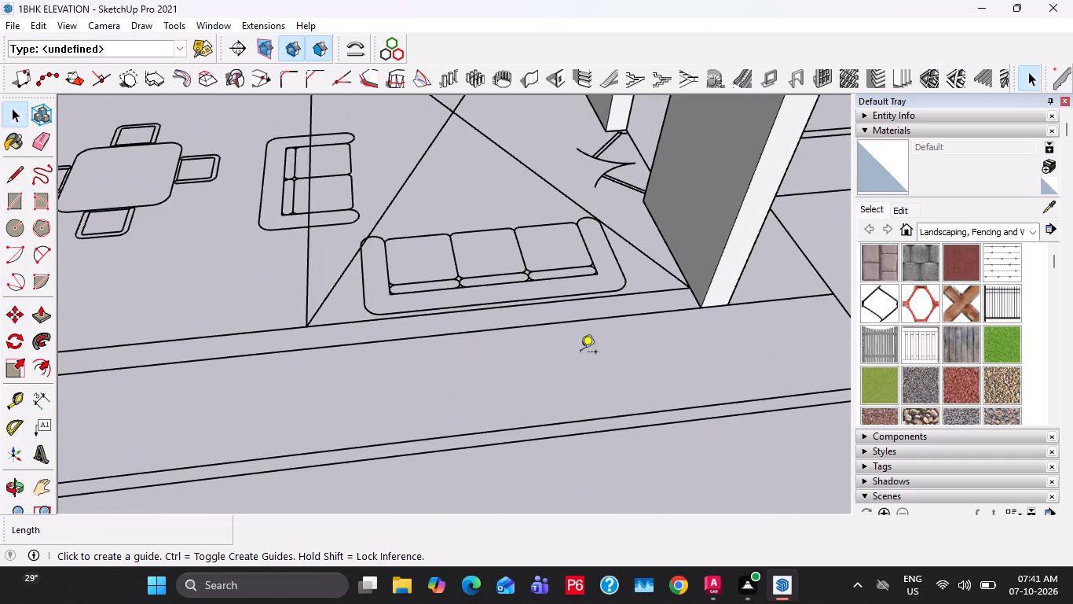
pyautogui.press('r')
pyautogui.click(683, 288)
pyautogui.scroll(-5, 553, 345)
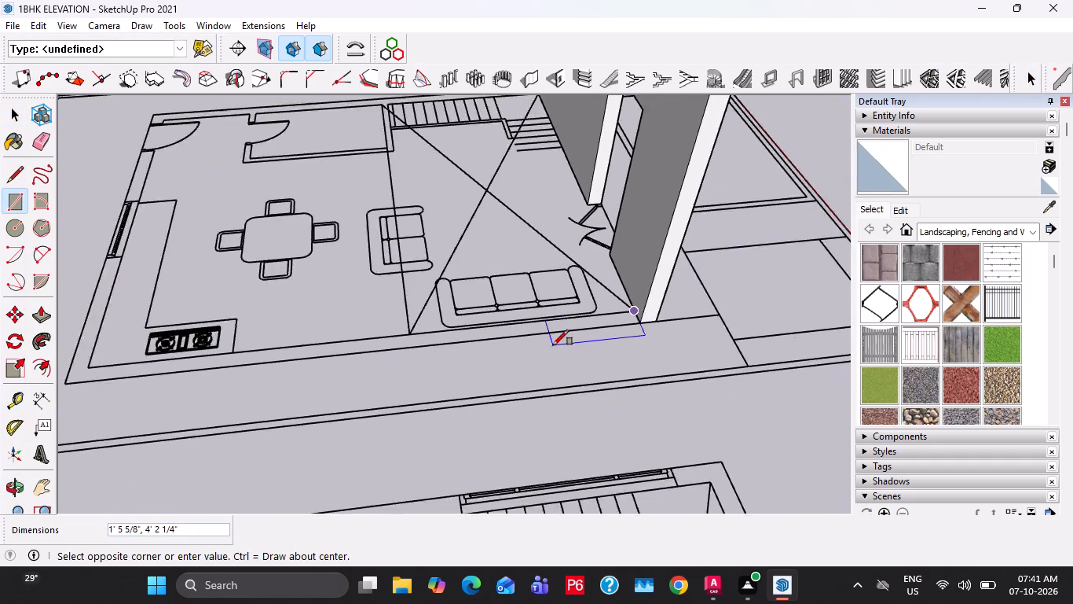
pyautogui.scroll(-5, 553, 345)
pyautogui.keyDown('shift'); pyautogui.moveTo(303, 347); pyautogui.dragTo(466, 348, button='middle'); pyautogui.keyUp('shift')
pyautogui.scroll(6, 439, 363)
pyautogui.scroll(2, 358, 380)
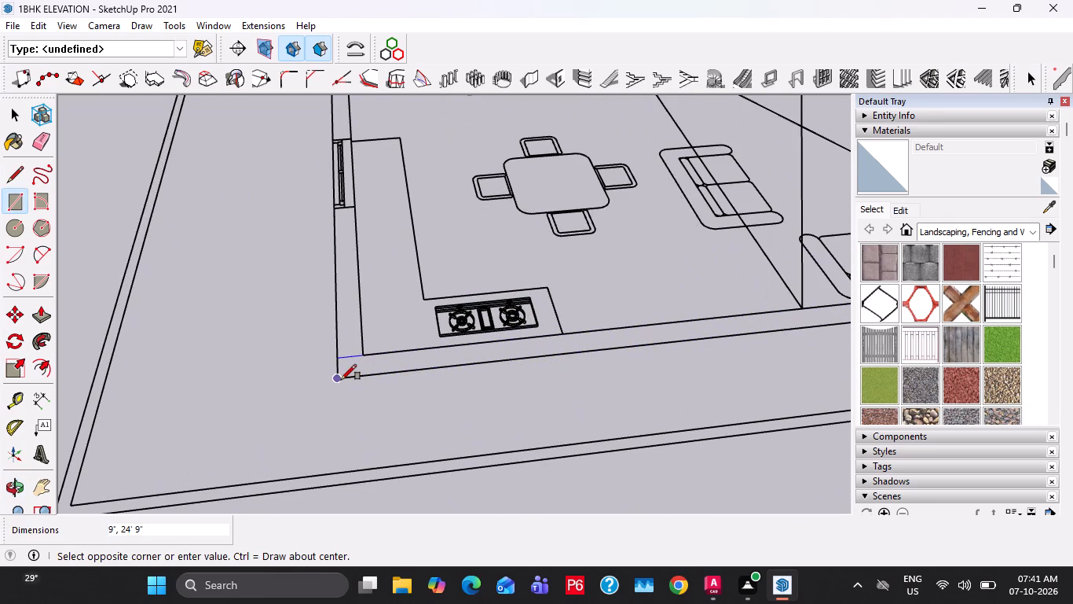
pyautogui.click(340, 380)
pyautogui.press('space')
# Push/Pull the side wall strip up 12' to match the front wall's top.
pyautogui.click(391, 373)
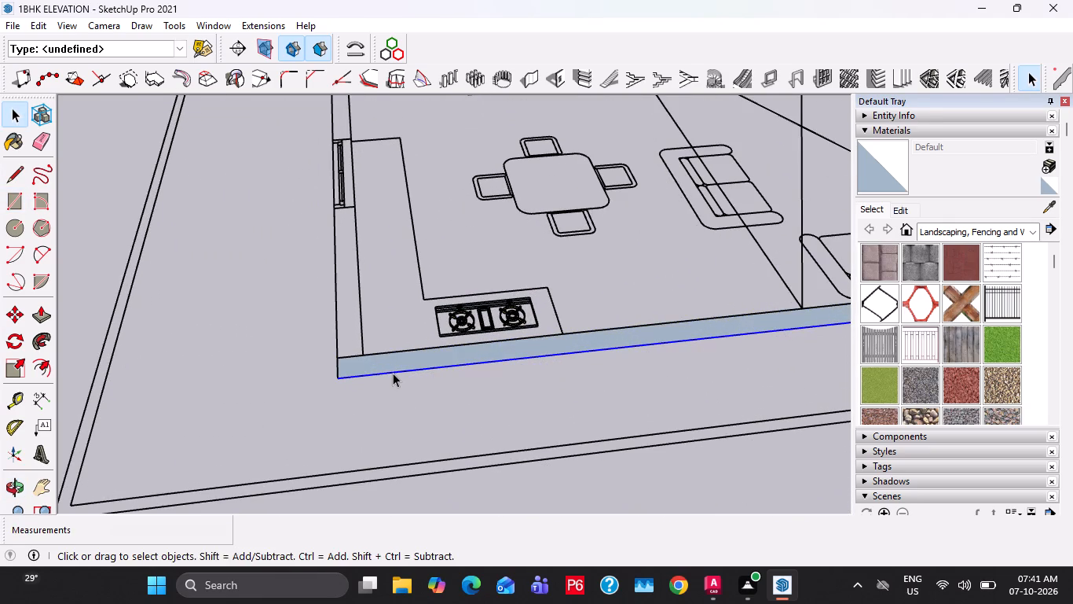
pyautogui.press('p')
pyautogui.click(393, 373)
pyautogui.scroll(-16, 291, 309)
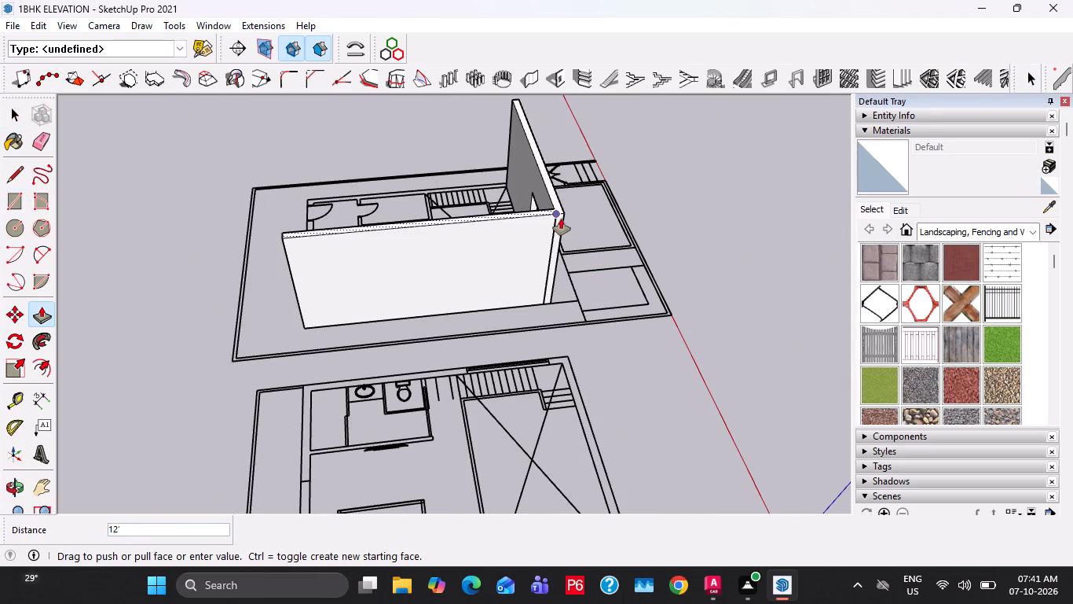
pyautogui.click(561, 219)
pyautogui.press('space')
# Draw a rectangle about 20' 6 5/16" by 9" over the rear wall's plan strip, from the side wall to the opposite corner.
pyautogui.moveTo(439, 271); pyautogui.dragTo(801, 256, button='middle')
pyautogui.keyDown('shift'); pyautogui.moveTo(461, 415); pyautogui.dragTo(745, 374, button='middle'); pyautogui.keyUp('shift')
pyautogui.press('r')
pyautogui.scroll(2, 511, 383)
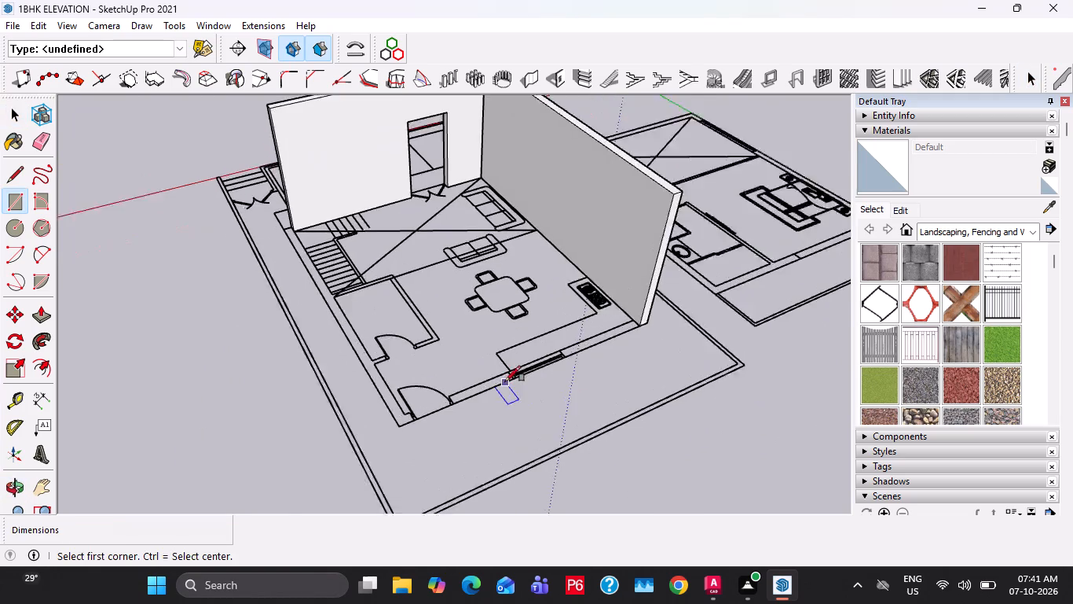
pyautogui.scroll(5, 505, 381)
pyautogui.click(679, 304)
pyautogui.scroll(3, 370, 446)
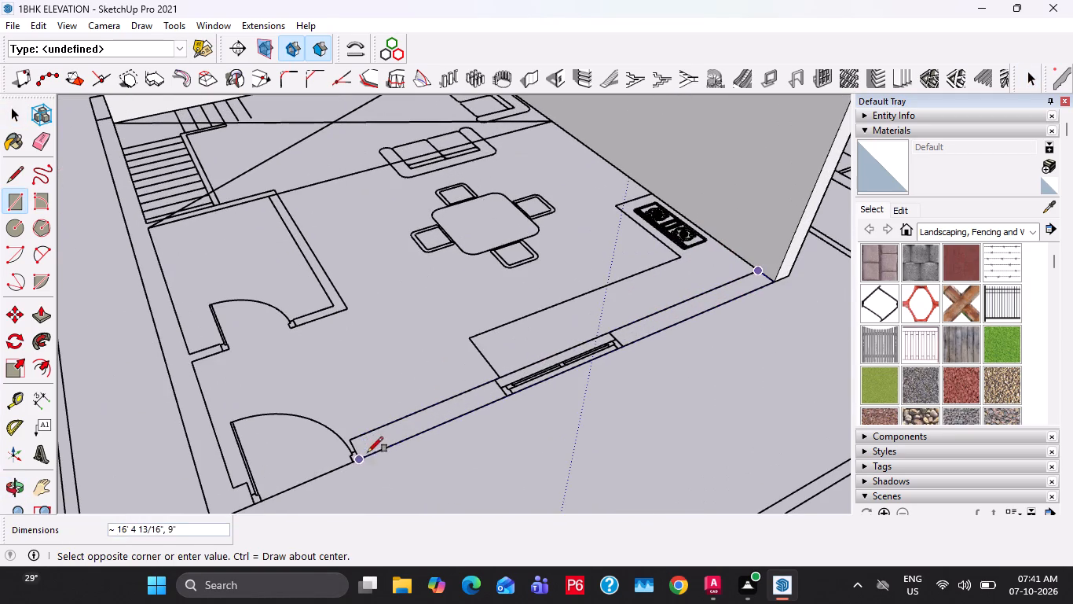
pyautogui.moveTo(253, 503); pyautogui.dragTo(306, 450, button='middle')
pyautogui.scroll(1, 277, 470)
pyautogui.click(268, 471)
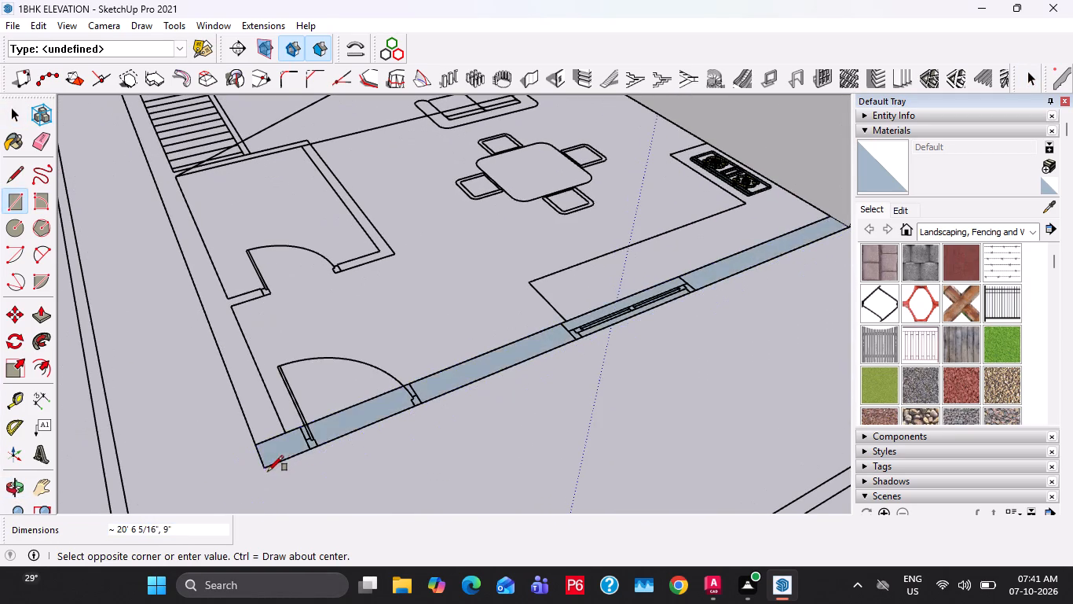
pyautogui.press('space')
# Place guides along both door opening edges on the rear wall's plan strip.
pyautogui.scroll(11, 306, 435)
pyautogui.press('t')
pyautogui.doubleClick(301, 436)
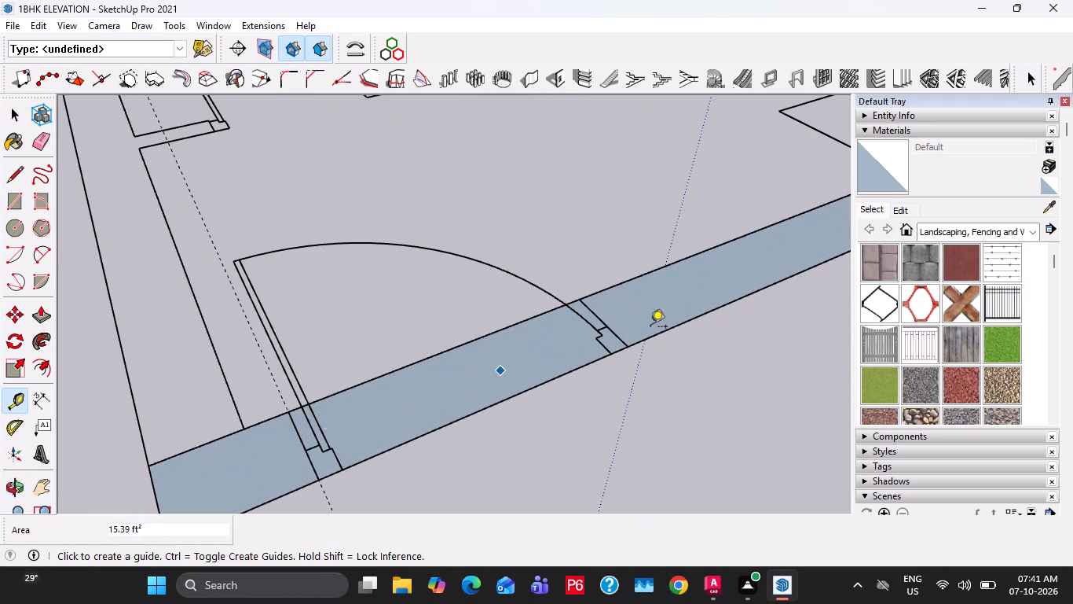
pyautogui.doubleClick(588, 312)
pyautogui.scroll(-10, 383, 341)
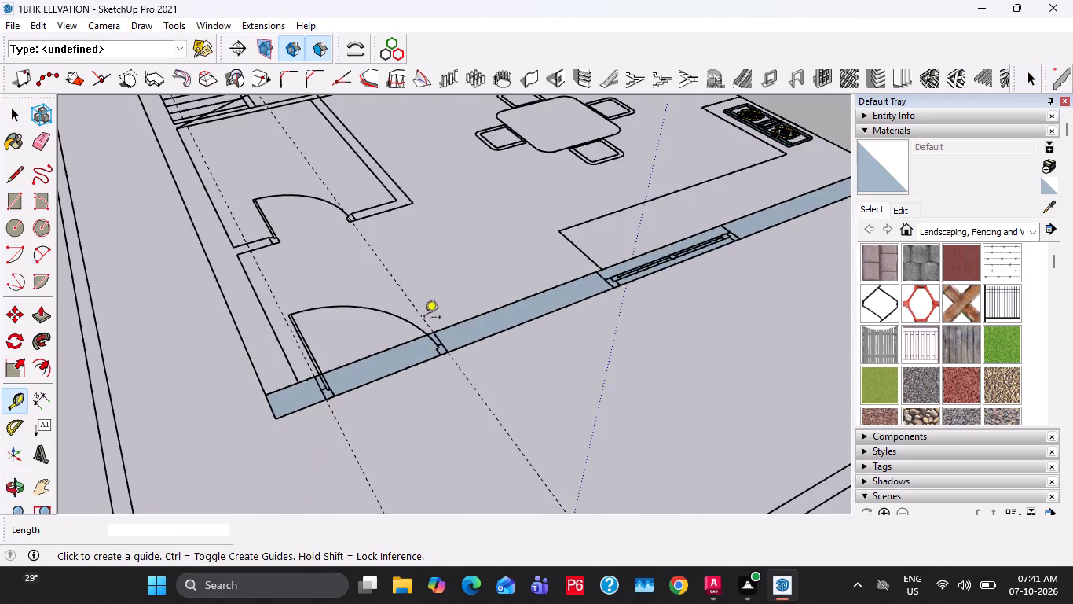
# Place guides along both window opening edges on the rear wall's plan strip.
pyautogui.keyDown('shift'); pyautogui.moveTo(628, 243); pyautogui.dragTo(484, 301, button='middle'); pyautogui.keyUp('shift')
pyautogui.scroll(11, 480, 307)
pyautogui.doubleClick(451, 326)
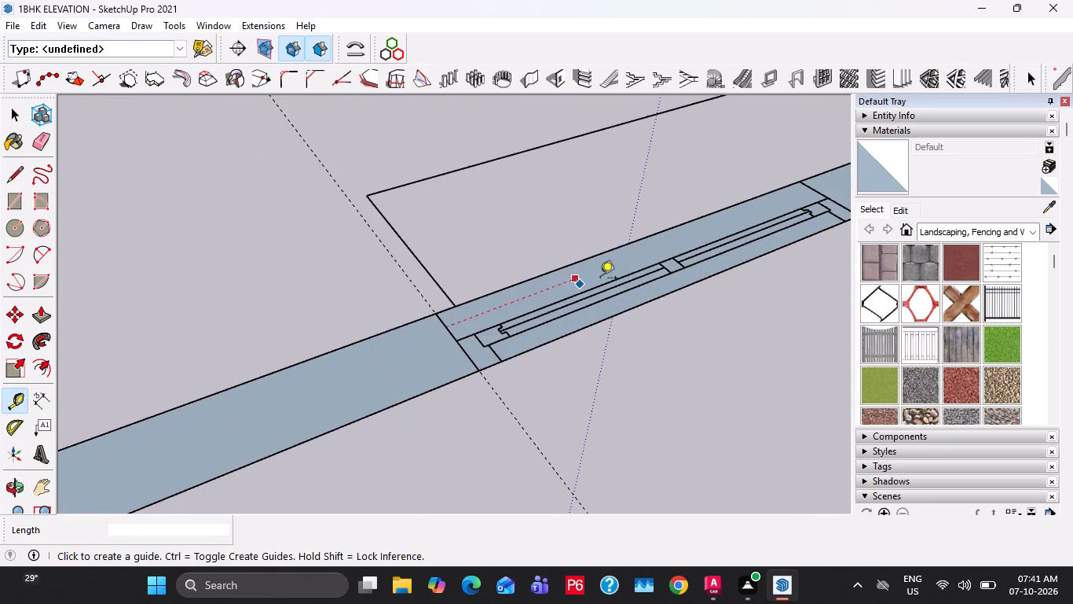
pyautogui.keyDown('shift'); pyautogui.scroll(-2, 600, 279); pyautogui.keyUp('shift')
pyautogui.keyDown('shift'); pyautogui.moveTo(599, 280); pyautogui.dragTo(317, 378, button='middle'); pyautogui.keyUp('shift')
pyautogui.scroll(1, 518, 303)
pyautogui.doubleClick(542, 283)
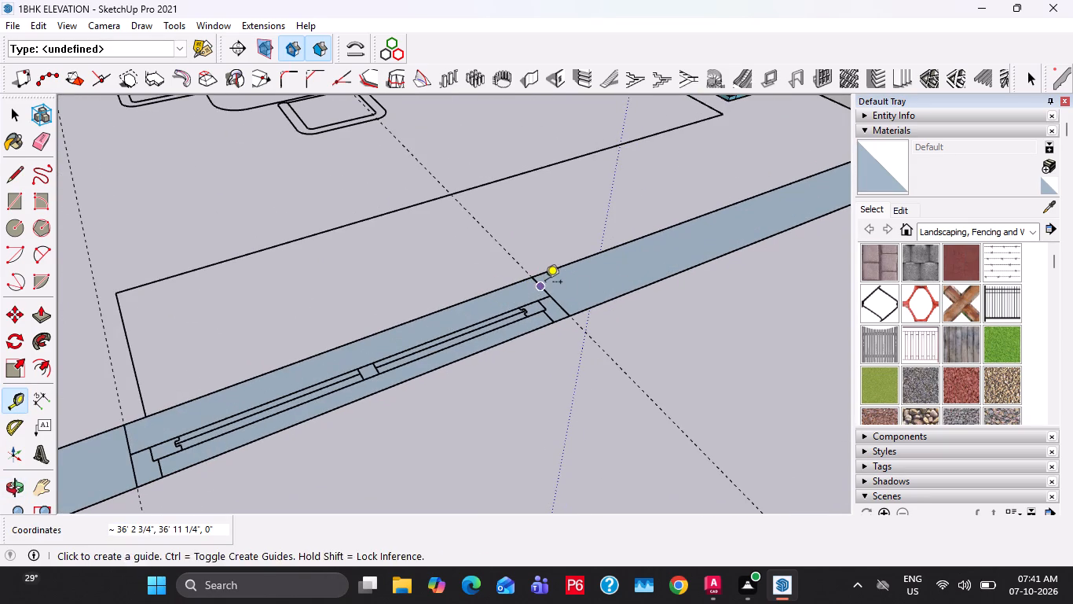
# Push/Pull the rear wall strip up 12' to the side wall's top.
pyautogui.press('space')
pyautogui.click(620, 281)
pyautogui.scroll(-12, 617, 281)
pyautogui.press('p')
pyautogui.click(617, 281)
pyautogui.scroll(-7, 556, 219)
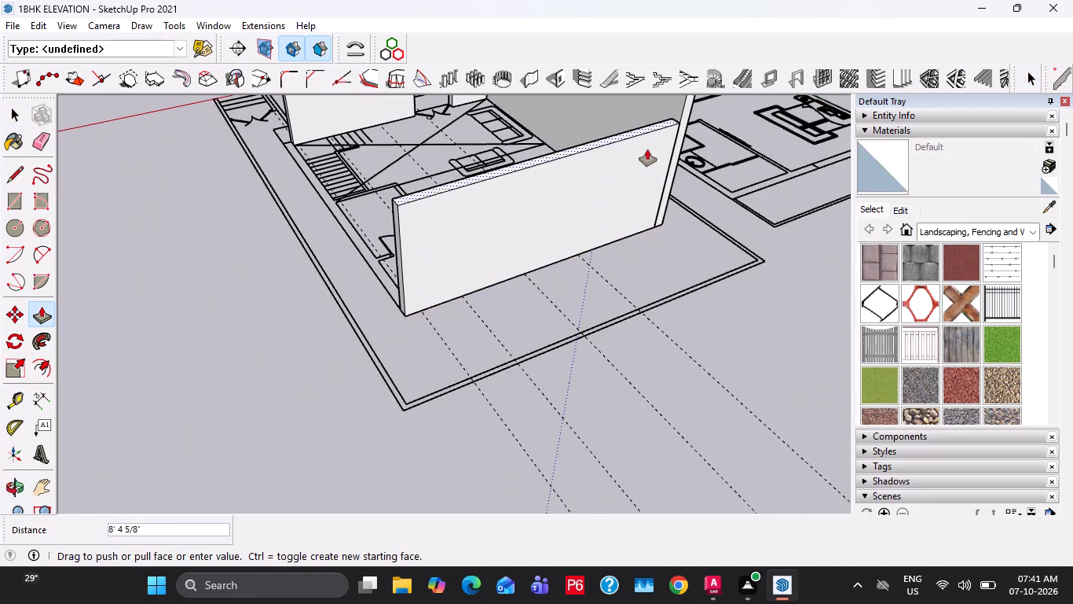
pyautogui.keyDown('shift'); pyautogui.moveTo(641, 151); pyautogui.dragTo(489, 295, button='middle'); pyautogui.keyUp('shift')
pyautogui.click(531, 219)
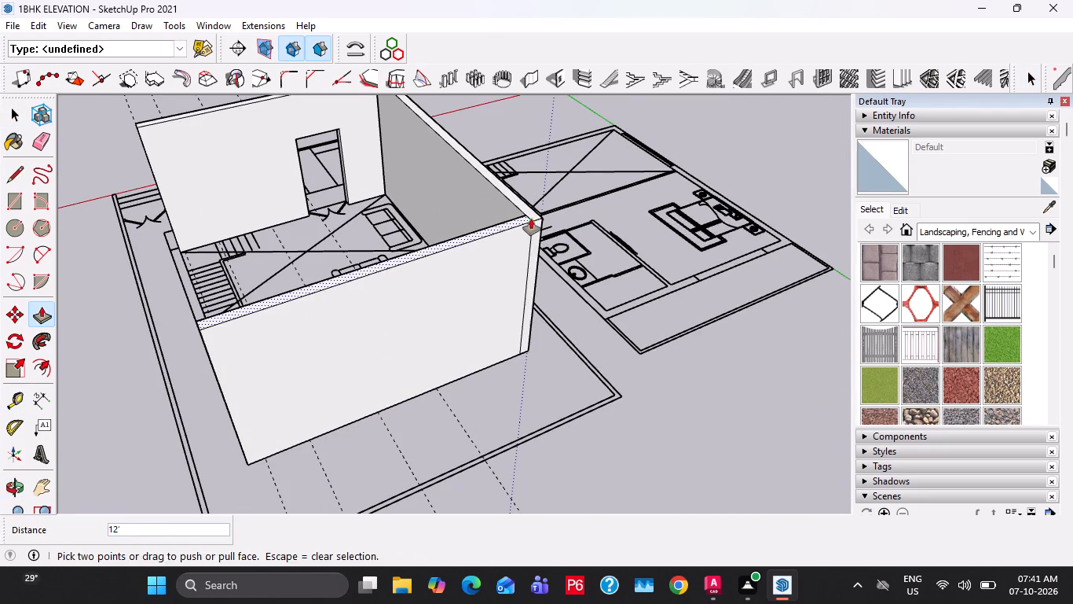
pyautogui.press('space')
# Place vertical guides on the rear wall's outer face at both window edges, aligned with the ground guides.
pyautogui.moveTo(510, 309); pyautogui.dragTo(485, 304, button='middle')
pyautogui.scroll(3, 526, 293)
pyautogui.press('t')
pyautogui.click(523, 297)
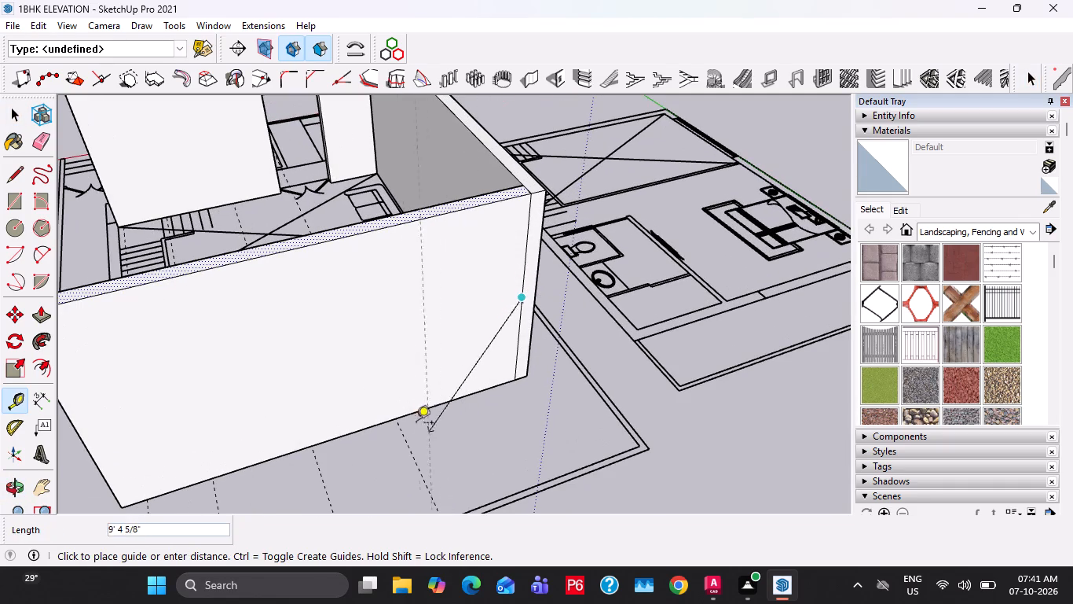
pyautogui.click(398, 415)
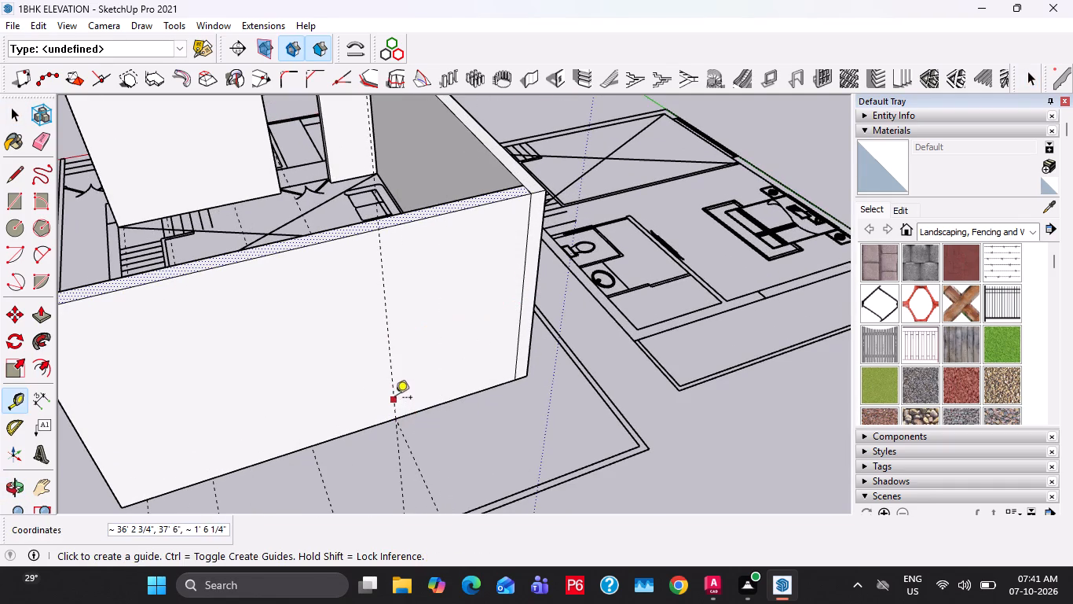
pyautogui.click(395, 398)
pyautogui.click(316, 454)
# Place vertical guides on the rear wall's outer face at both door edges, aligned with the ground guides.
pyautogui.click(313, 432)
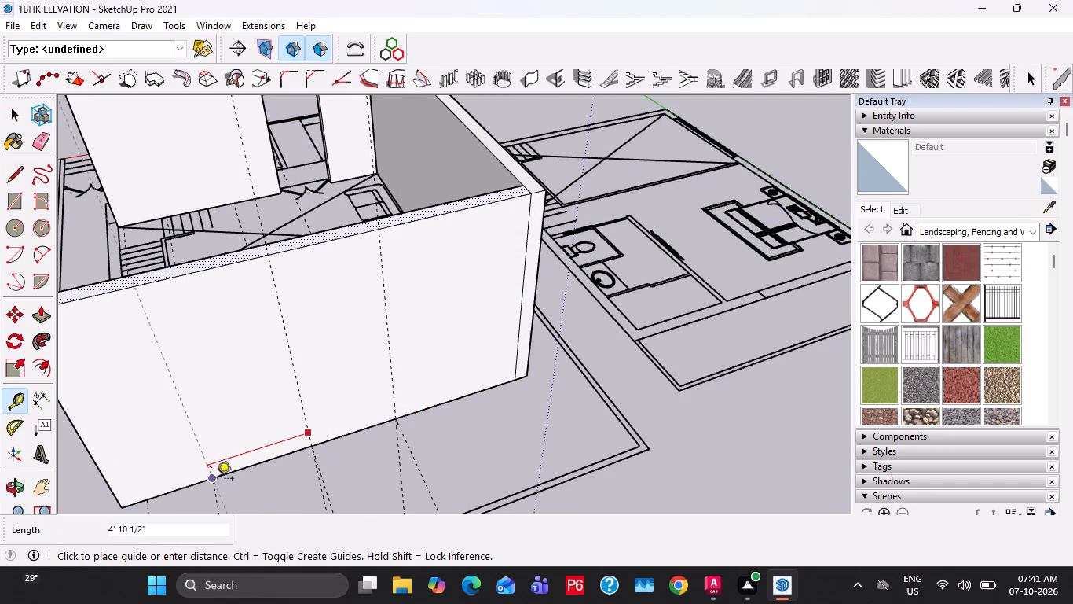
pyautogui.click(216, 481)
pyautogui.moveTo(231, 427); pyautogui.dragTo(425, 312, button='middle')
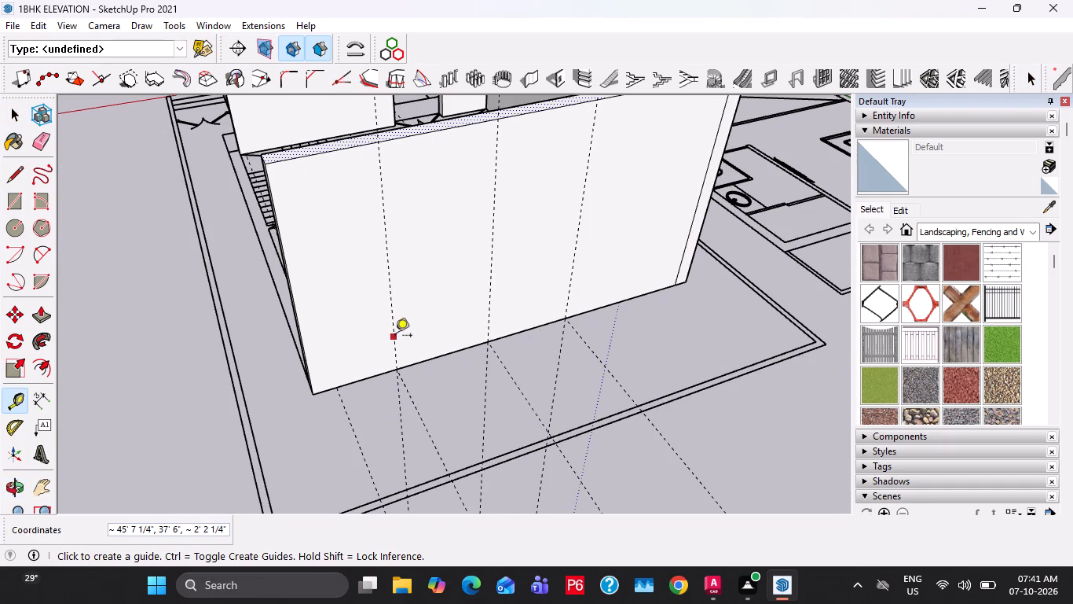
pyautogui.click(395, 337)
pyautogui.scroll(9, 339, 392)
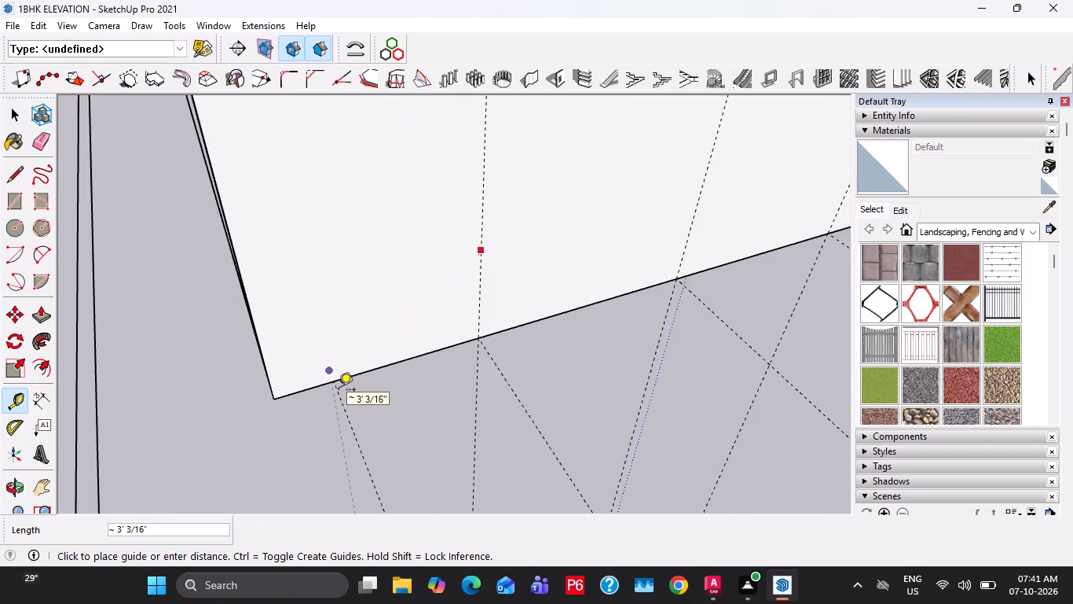
pyautogui.scroll(10, 340, 384)
pyautogui.click(327, 377)
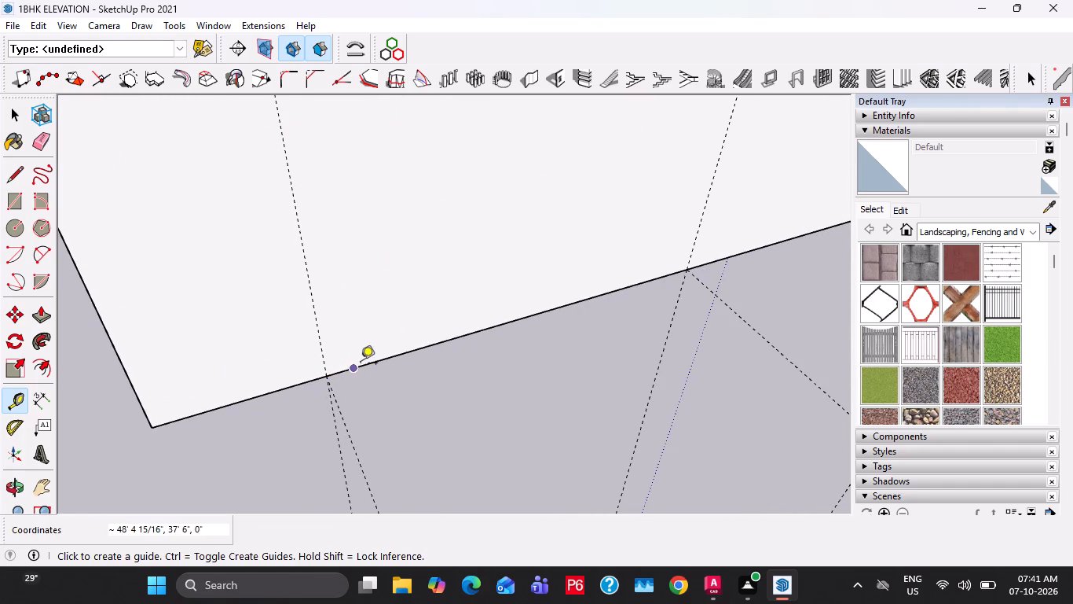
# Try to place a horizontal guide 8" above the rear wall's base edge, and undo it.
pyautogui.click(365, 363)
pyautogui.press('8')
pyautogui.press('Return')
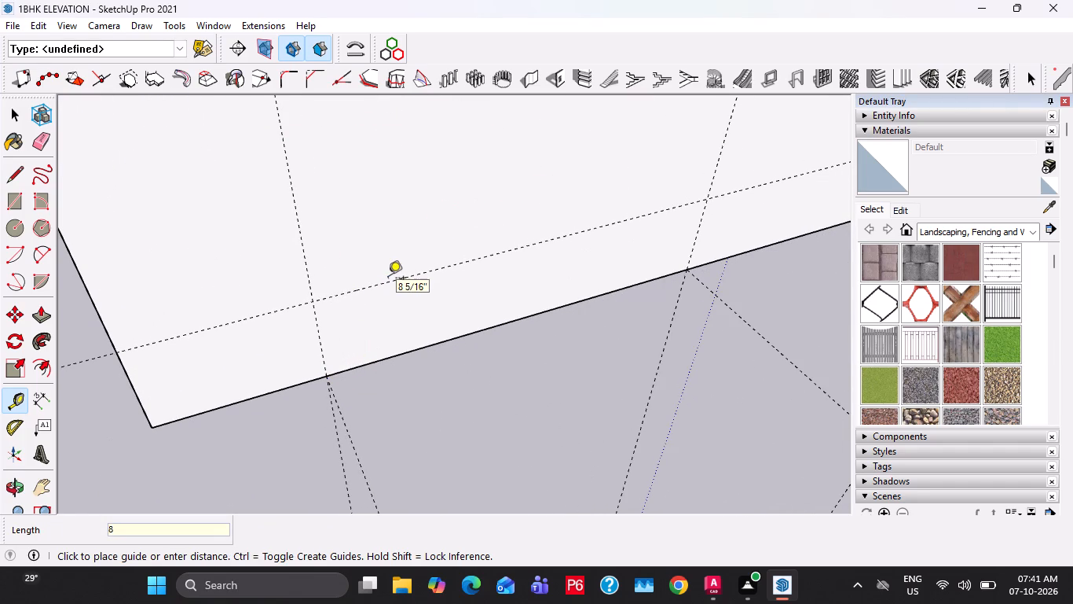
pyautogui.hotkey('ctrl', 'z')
# Place a horizontal guide 8' above the rear wall's base edge for the opening heads.
pyautogui.moveTo(441, 347); pyautogui.dragTo(441, 333)
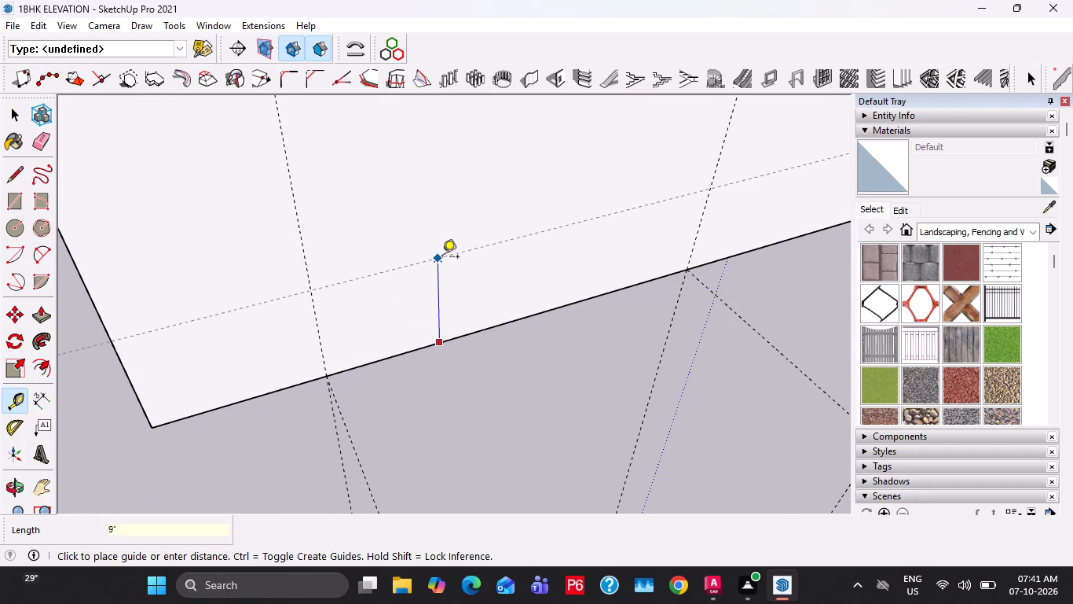
pyautogui.write("8'")
pyautogui.press('Return')
# Draw an 8' by 3' door rectangle between the guides on the rear wall and Push/Pull it through the wall.
pyautogui.scroll(-13, 442, 258)
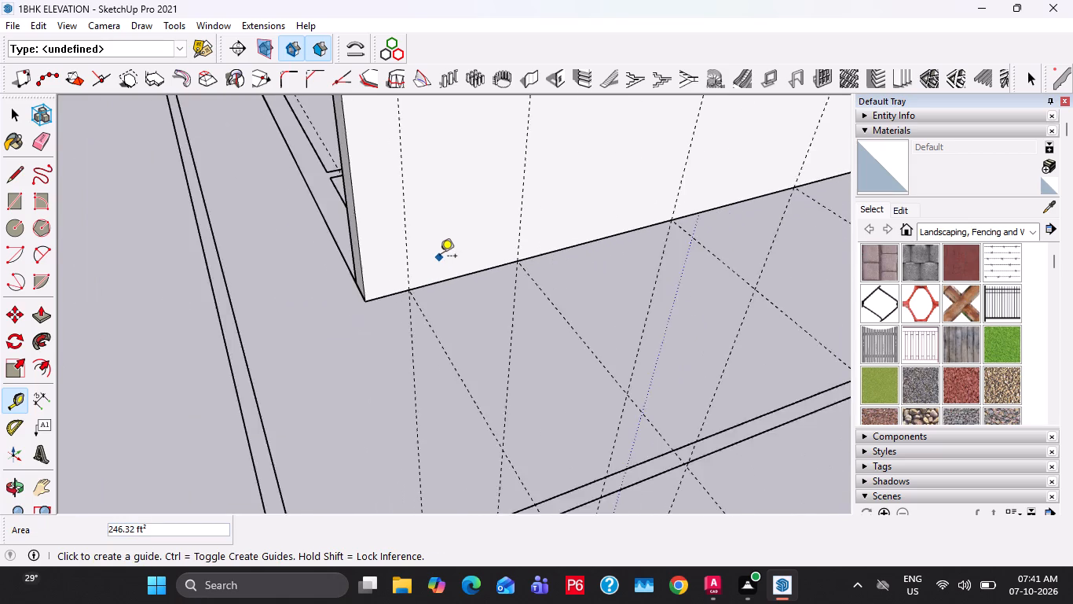
pyautogui.scroll(-8, 440, 257)
pyautogui.press('r')
pyautogui.click(418, 116)
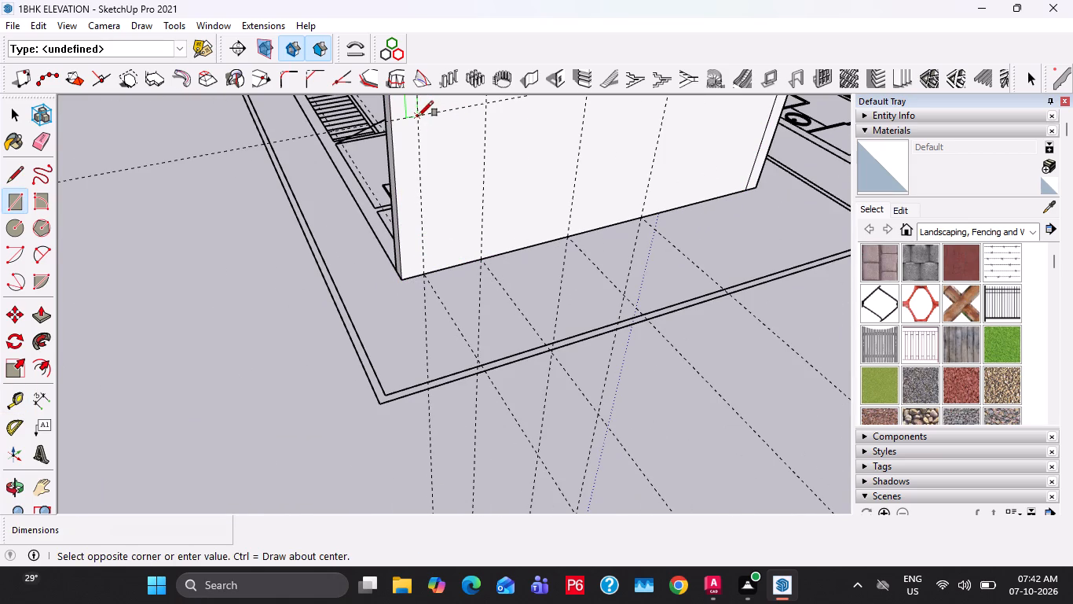
pyautogui.click(487, 257)
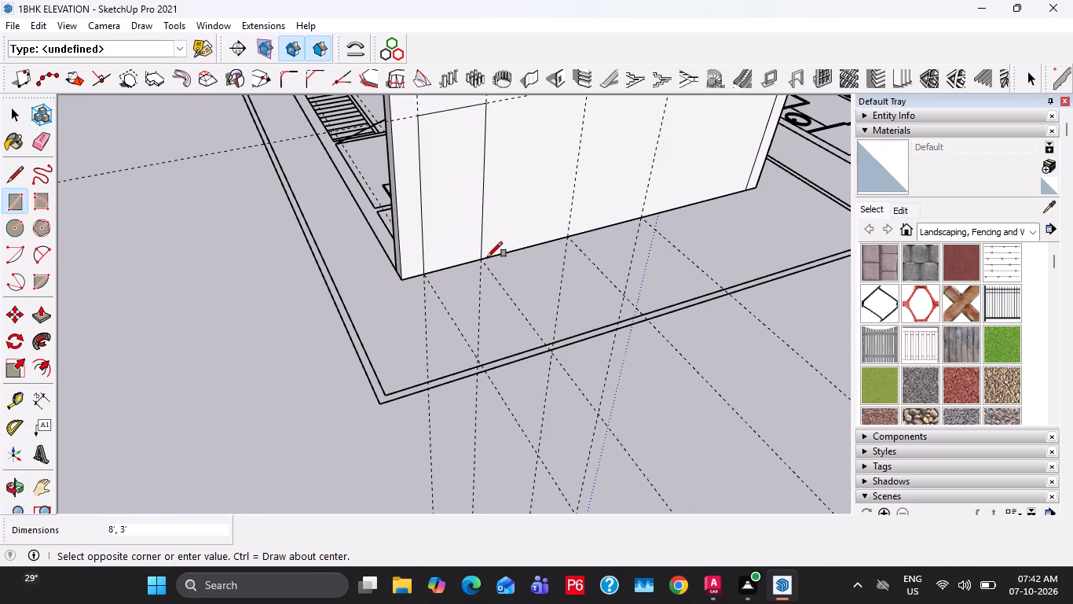
pyautogui.press('space')
pyautogui.click(475, 241)
pyautogui.press('p')
pyautogui.click(475, 241)
pyautogui.click(456, 223)
pyautogui.press('space')
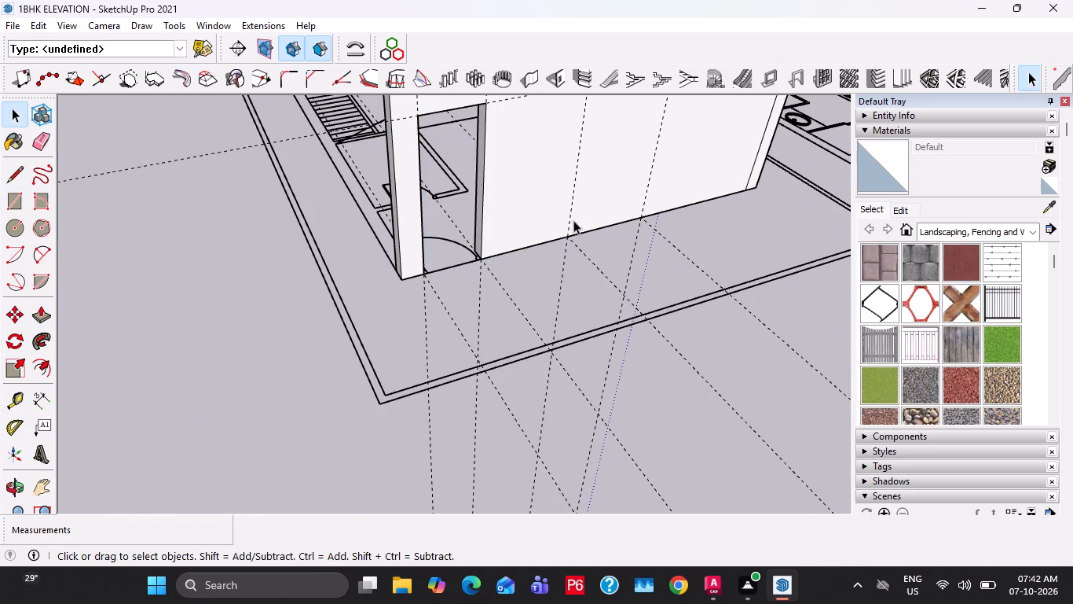
# Place a horizontal guide 3' above the rear wall's base edge for the window sill.
pyautogui.keyDown('shift'); pyautogui.moveTo(702, 218); pyautogui.dragTo(616, 310, button='middle'); pyautogui.keyUp('shift')
pyautogui.scroll(3, 613, 310)
pyautogui.press('t')
pyautogui.moveTo(614, 291); pyautogui.dragTo(614, 282)
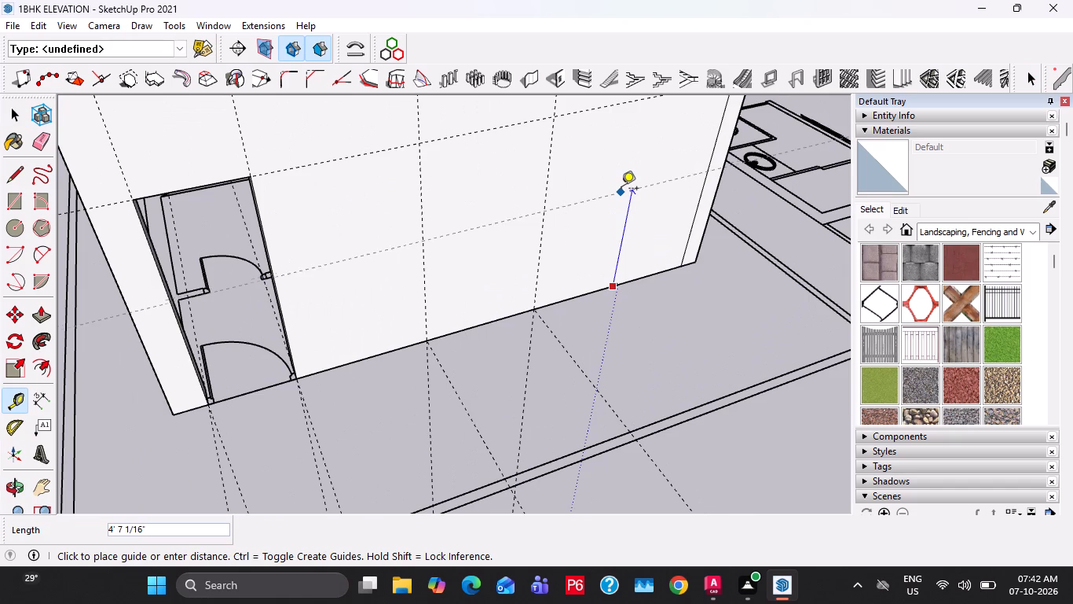
pyautogui.write("3'")
pyautogui.press('Return')
pyautogui.press('space')
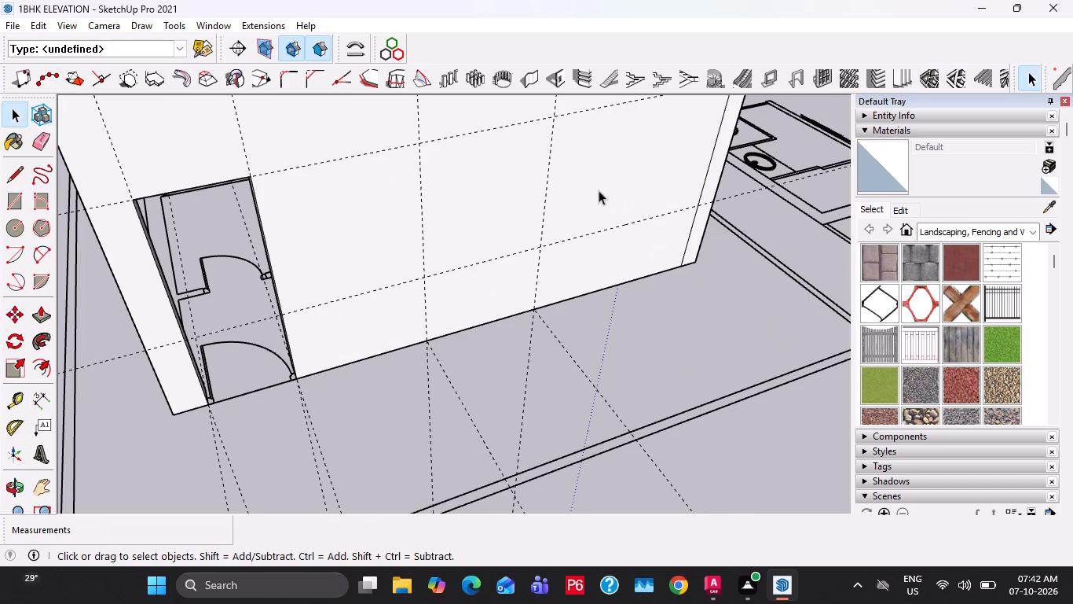
# Draw the window rectangle between the 3' sill and 8' head guides on the rear wall and Push/Pull it through the wall.
pyautogui.press('r')
pyautogui.click(421, 142)
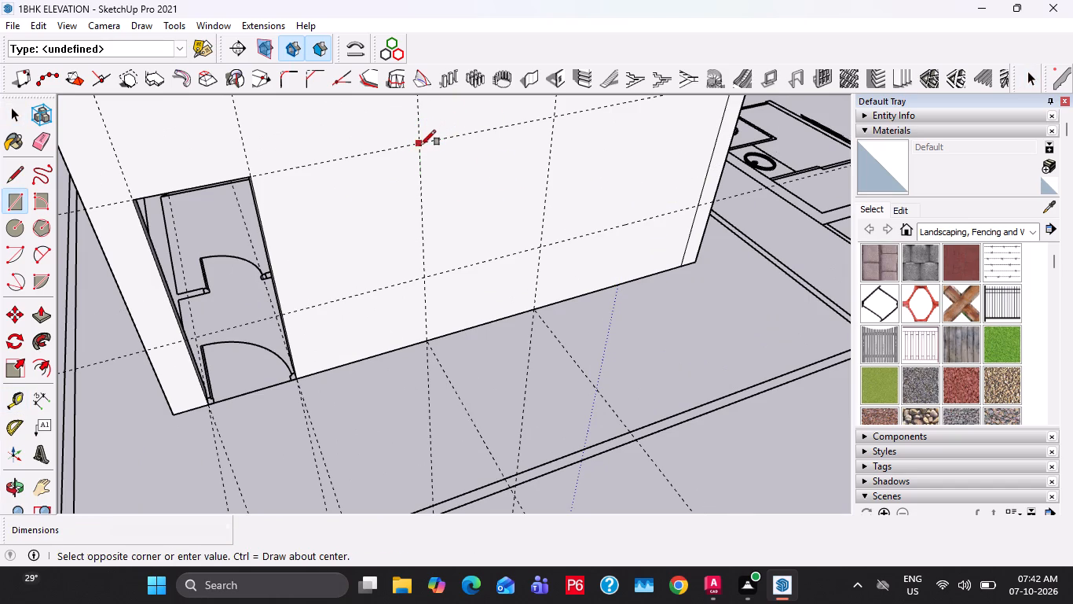
pyautogui.click(541, 243)
pyautogui.press('space')
pyautogui.click(502, 230)
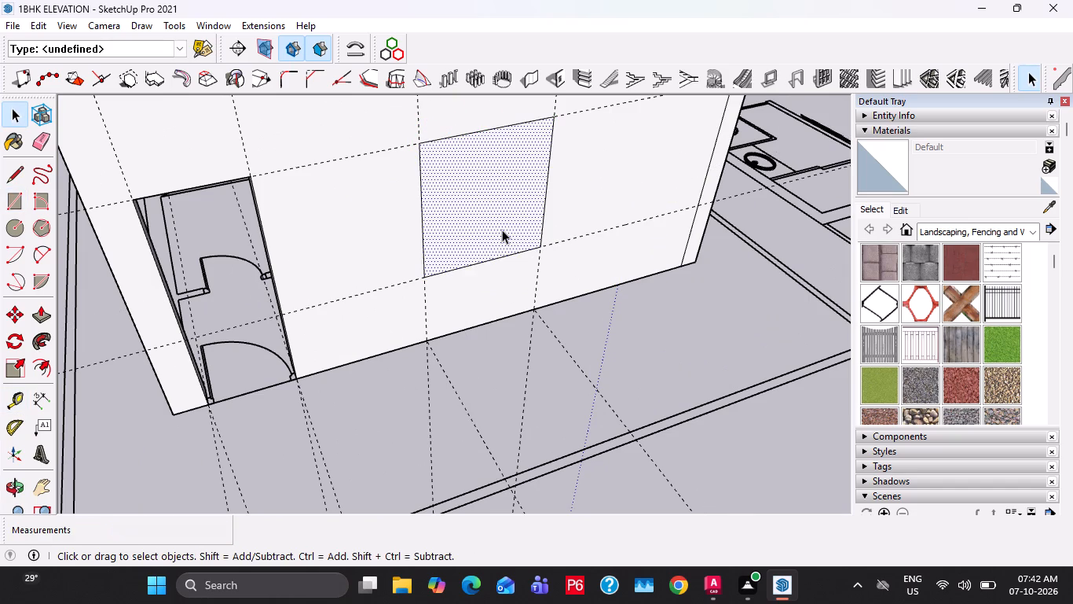
pyautogui.press('p')
pyautogui.click(502, 230)
pyautogui.click(465, 221)
pyautogui.press('space')
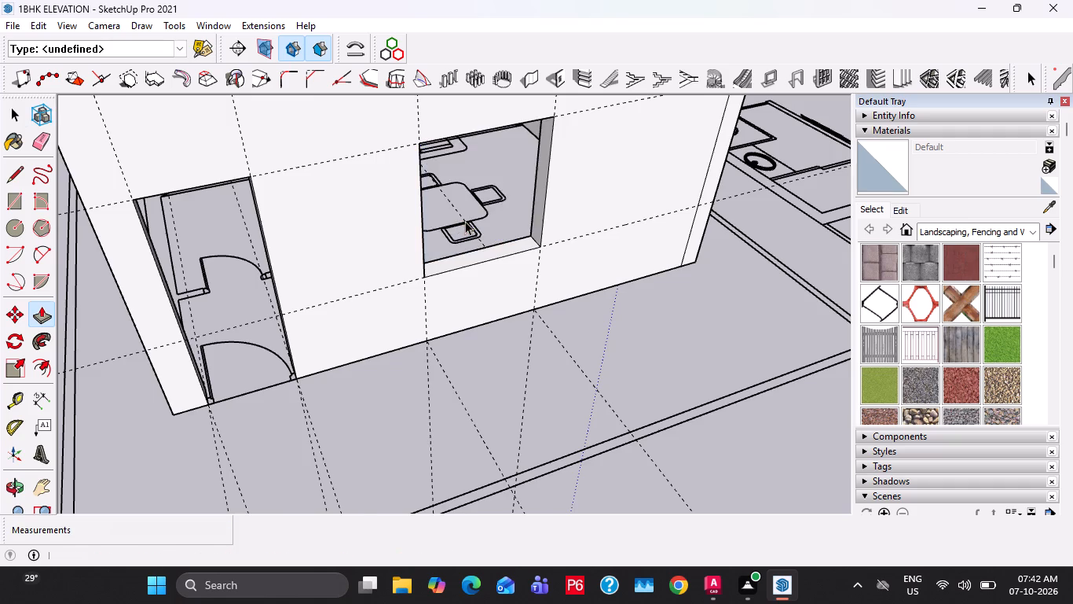
# Delete all guides in the model.
pyautogui.scroll(-12, 467, 221)
pyautogui.press('Escape')
pyautogui.click(33, 22)
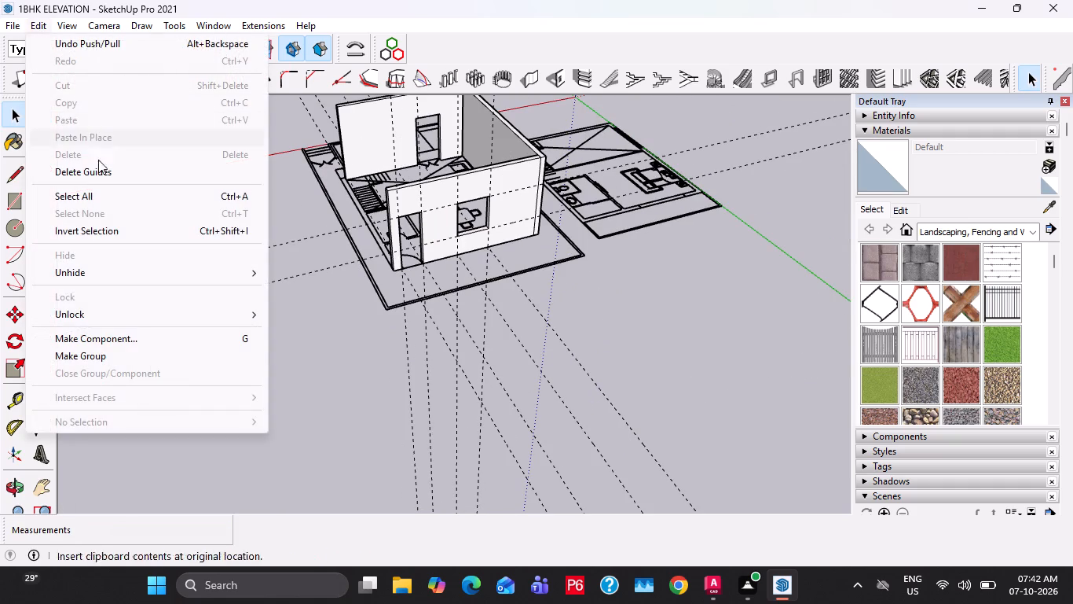
pyautogui.click(114, 171)
# Draw a 9" by 24'9" rectangle over the plan's exterior wall strip alongside the staircase, between the rear and front walls.
pyautogui.moveTo(407, 235); pyautogui.dragTo(862, 280, button='middle')
pyautogui.scroll(7, 533, 362)
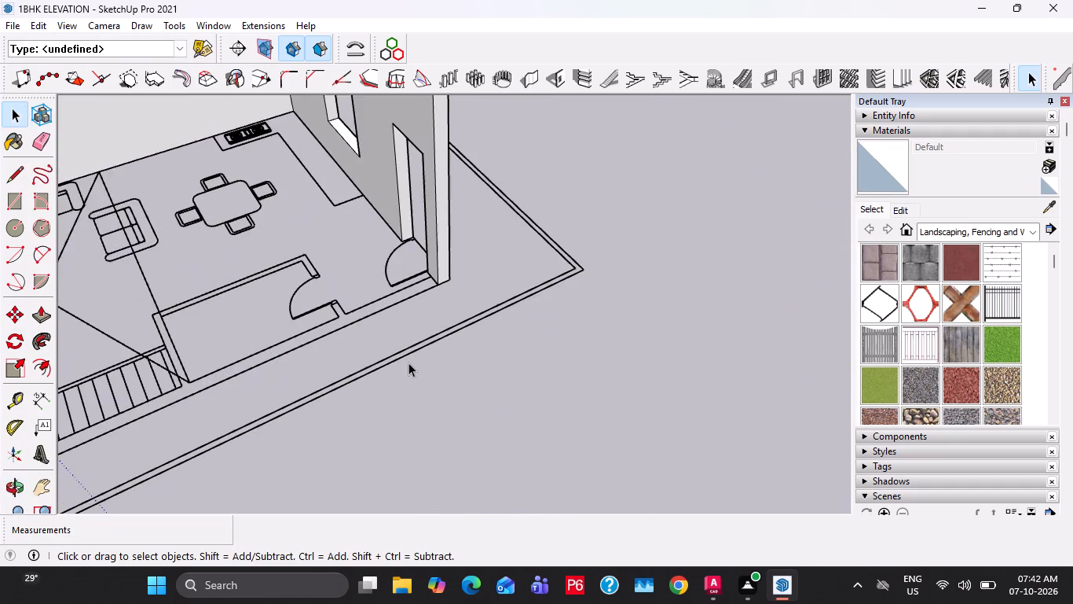
pyautogui.scroll(9, 408, 363)
pyautogui.press('r')
pyautogui.click(441, 245)
pyautogui.scroll(-2, 405, 325)
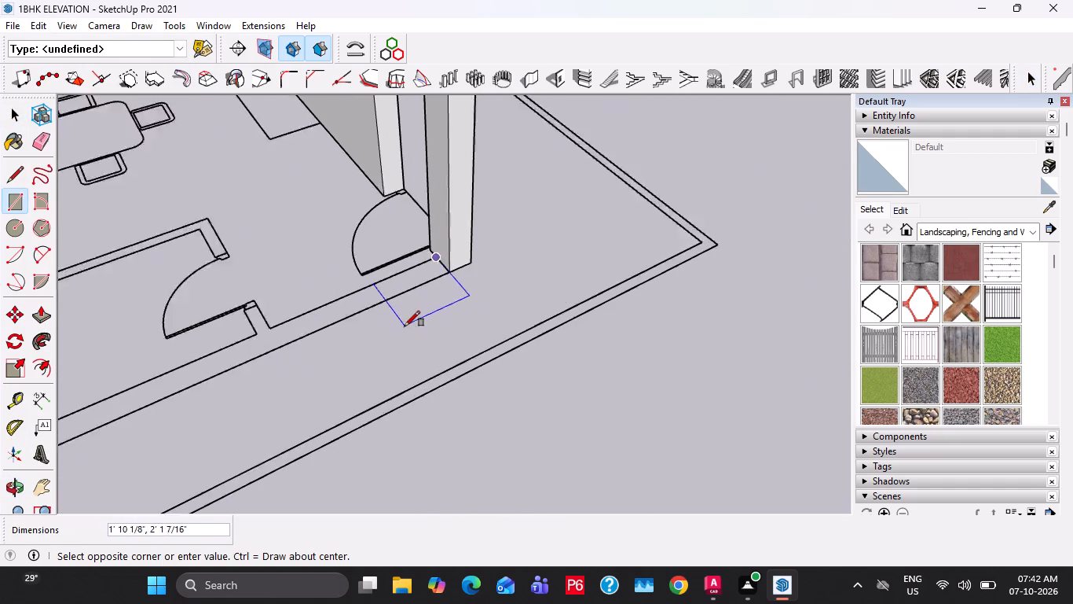
pyautogui.scroll(-8, 405, 326)
pyautogui.keyDown('shift'); pyautogui.moveTo(386, 346); pyautogui.dragTo(673, 208, button='middle'); pyautogui.keyUp('shift')
pyautogui.scroll(3, 535, 256)
pyautogui.scroll(2, 447, 293)
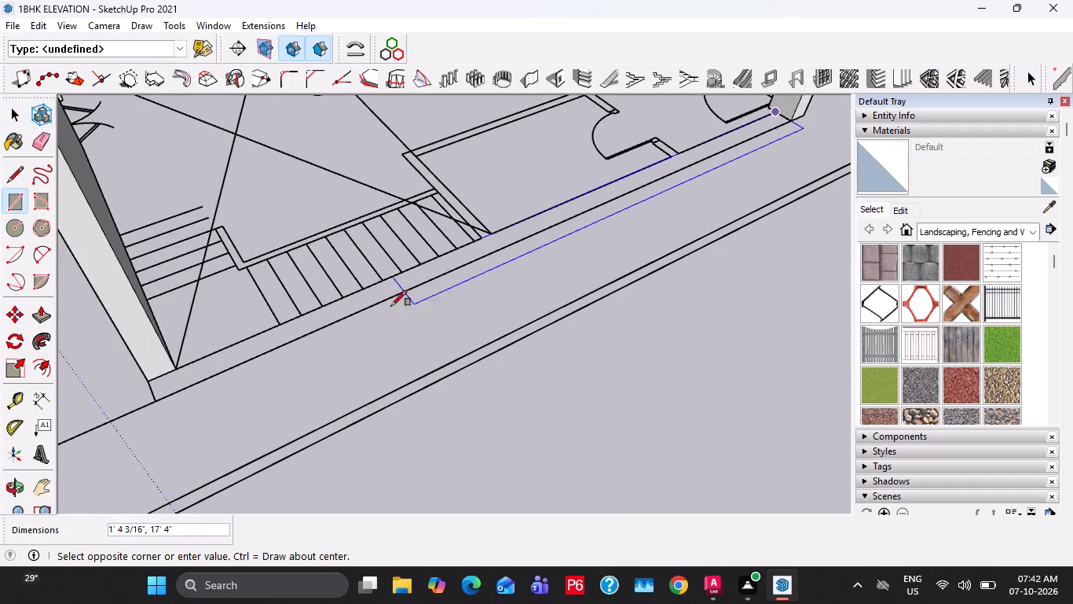
pyautogui.scroll(2, 232, 374)
pyautogui.click(138, 408)
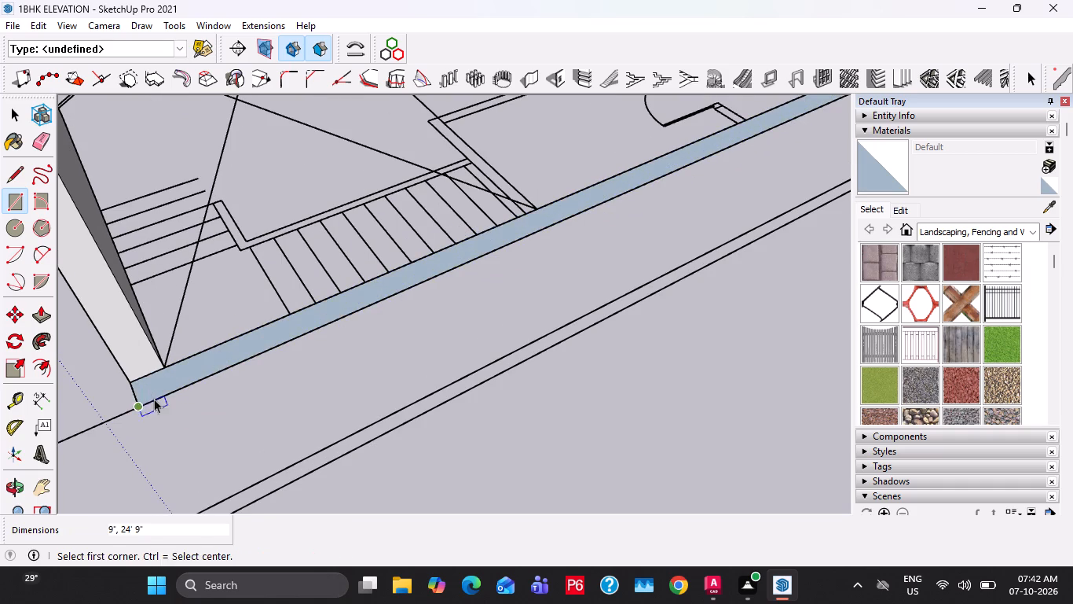
# Push/Pull the staircase-side wall strip up to the top of the adjoining exterior walls.
pyautogui.press('space')
pyautogui.click(217, 366)
pyautogui.scroll(-14, 217, 366)
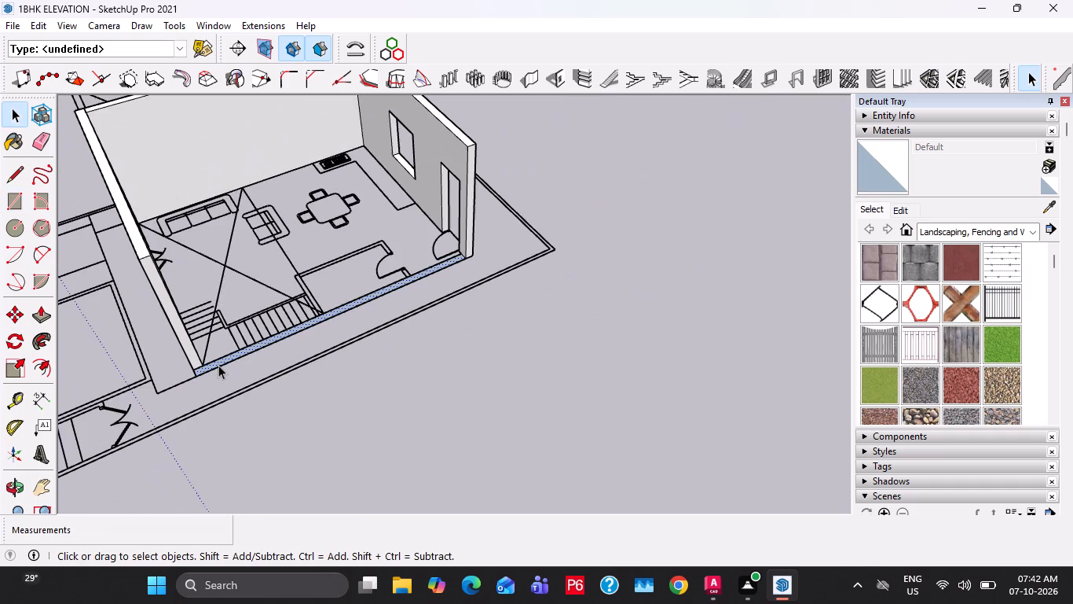
pyautogui.press('p')
pyautogui.click(218, 365)
pyautogui.moveTo(218, 364); pyautogui.dragTo(380, 371, button='middle')
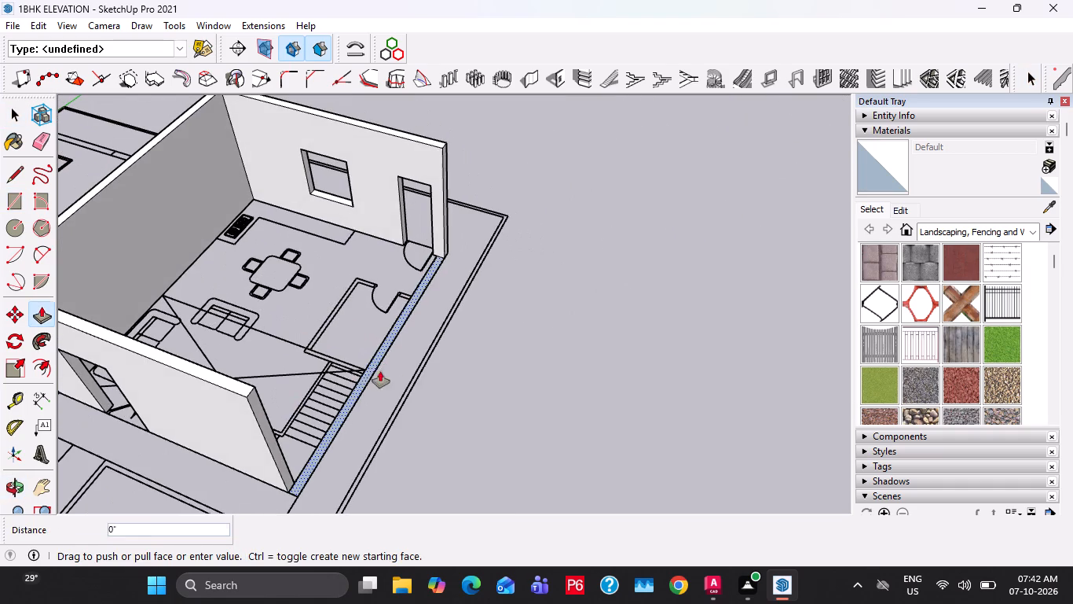
pyautogui.click(242, 396)
pyautogui.press('space')
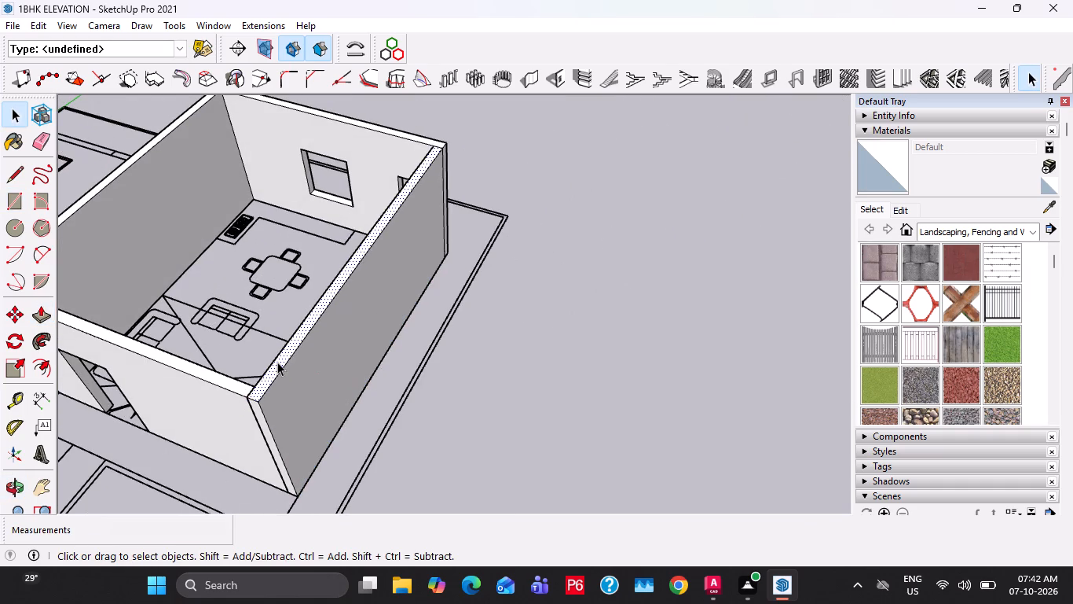
# Select the connected exterior wall geometry and make it a group.
pyautogui.tripleClick(277, 362)
pyautogui.scroll(-4, 333, 331)
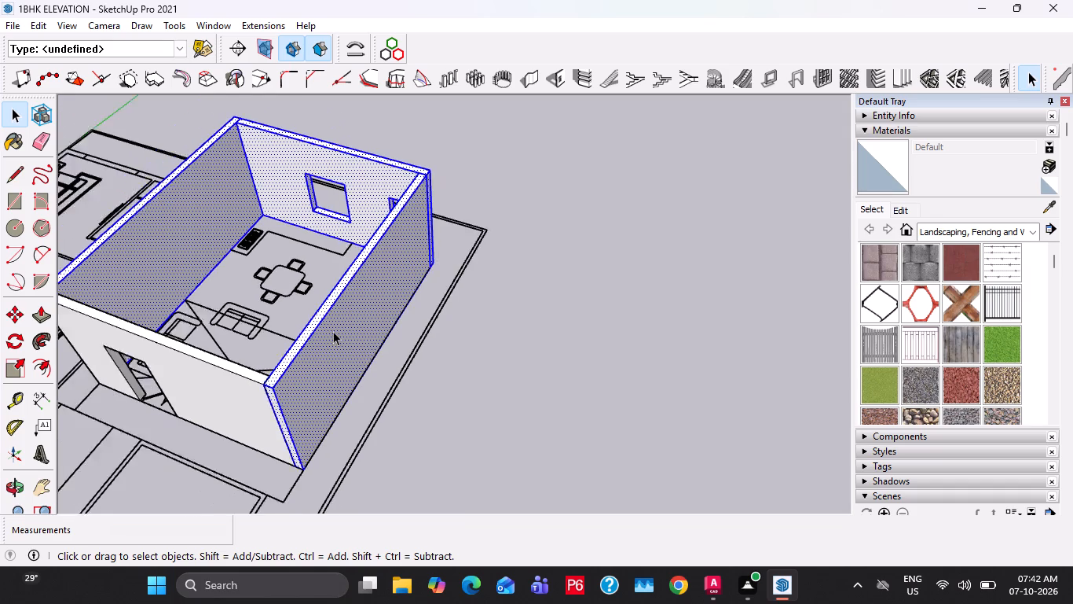
pyautogui.scroll(-1, 333, 331)
pyautogui.rightClick(332, 330)
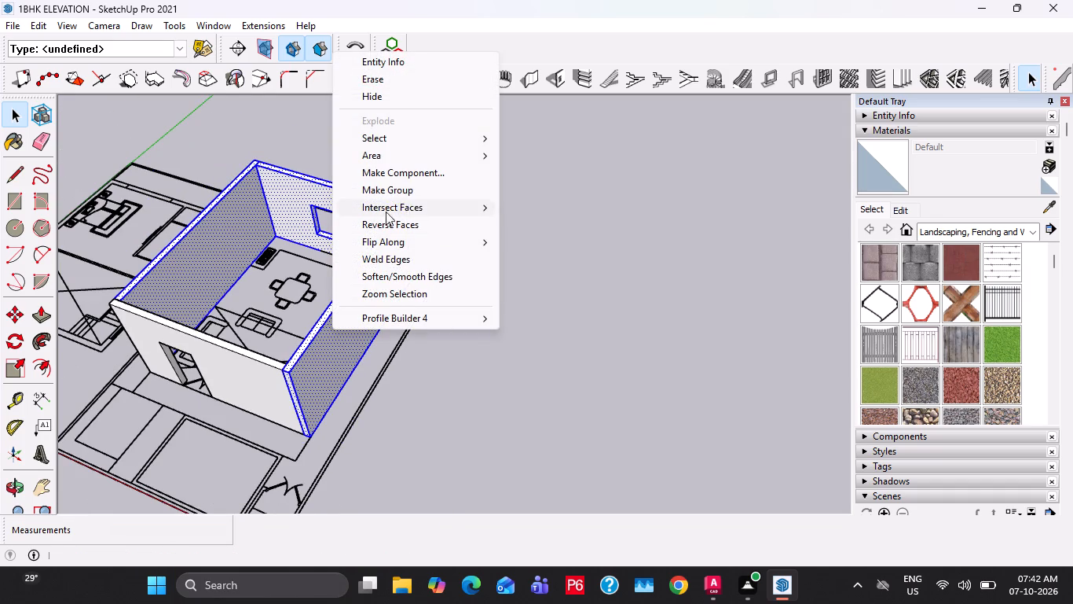
pyautogui.click(404, 195)
pyautogui.moveTo(264, 391); pyautogui.dragTo(471, 292, button='middle')
pyautogui.click(522, 263)
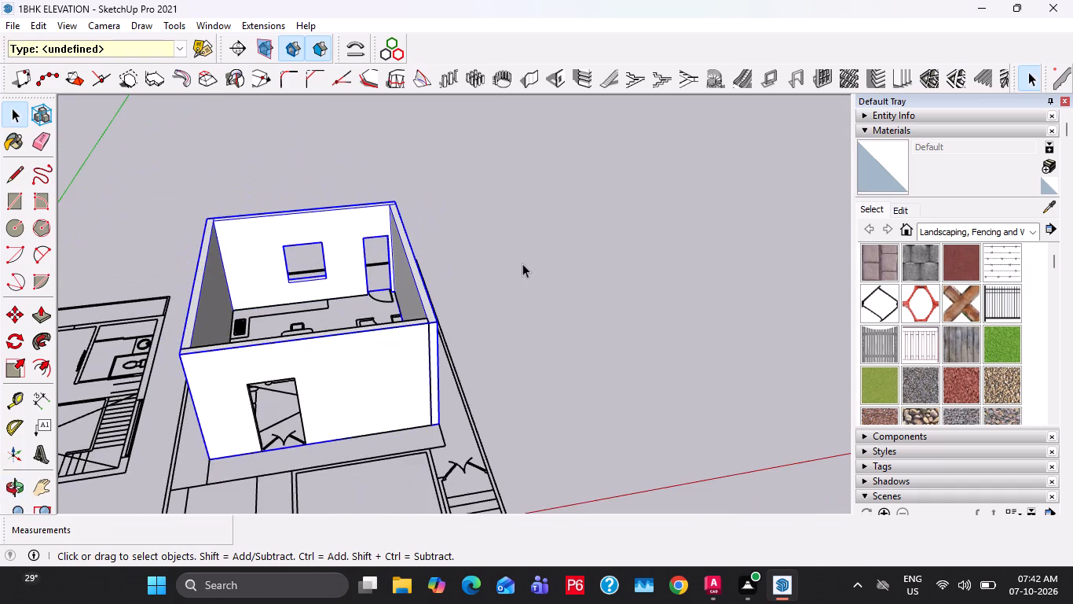
# Draw a rectangle over the long interior partition between the dining area and the small room, following the plan lines.
pyautogui.scroll(4, 431, 251)
pyautogui.moveTo(347, 250); pyautogui.dragTo(551, 201, button='middle')
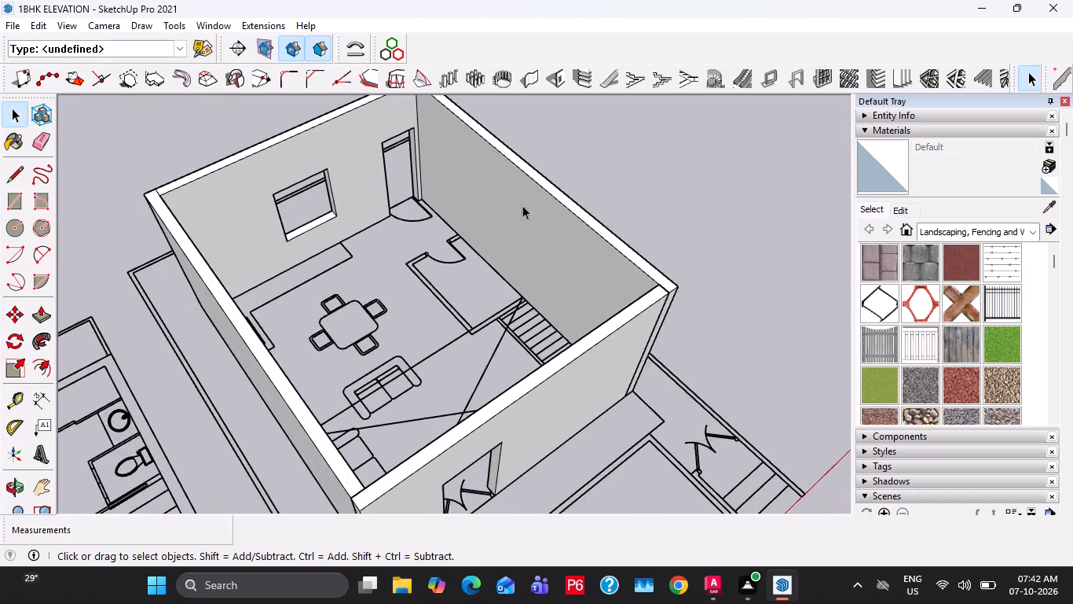
pyautogui.scroll(4, 487, 217)
pyautogui.moveTo(367, 243); pyautogui.dragTo(508, 263, button='middle')
pyautogui.scroll(-1, 449, 272)
pyautogui.scroll(1, 579, 286)
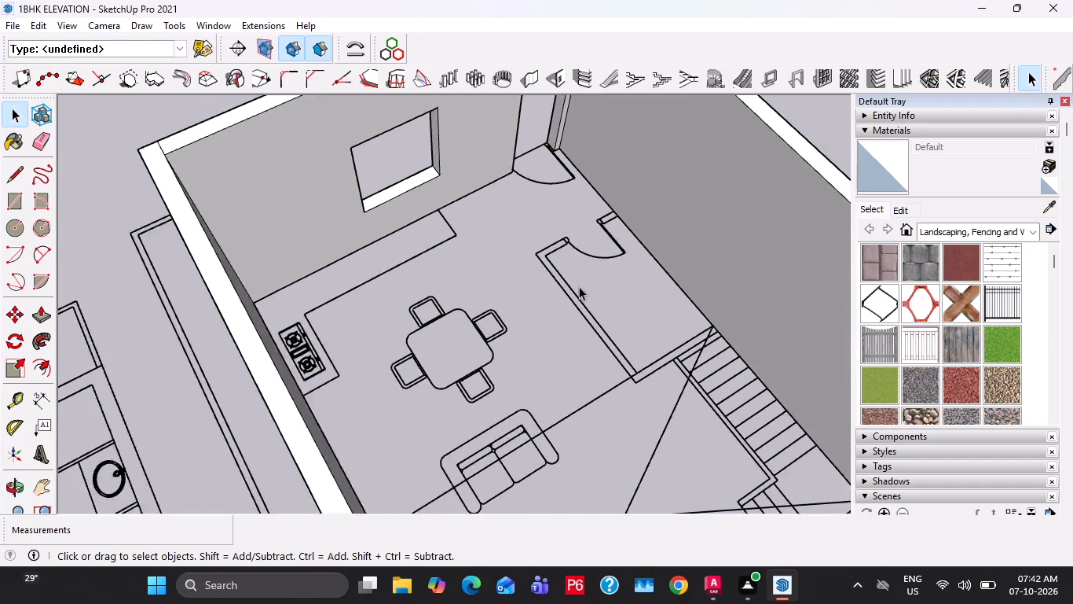
pyautogui.scroll(6, 579, 286)
pyautogui.press('r')
pyautogui.scroll(2, 635, 347)
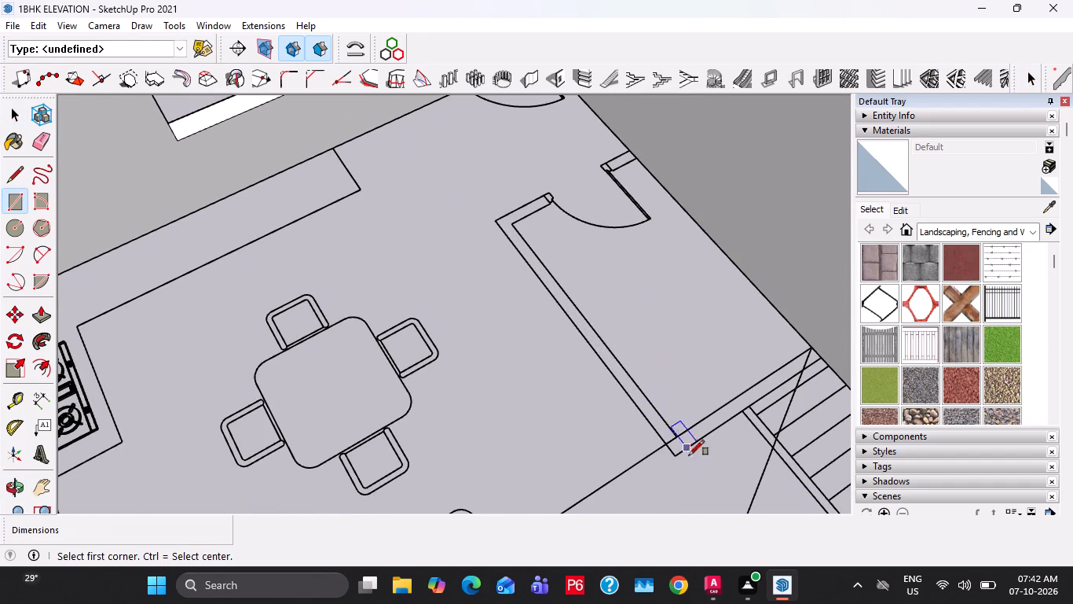
pyautogui.click(677, 454)
pyautogui.click(514, 219)
pyautogui.press('space')
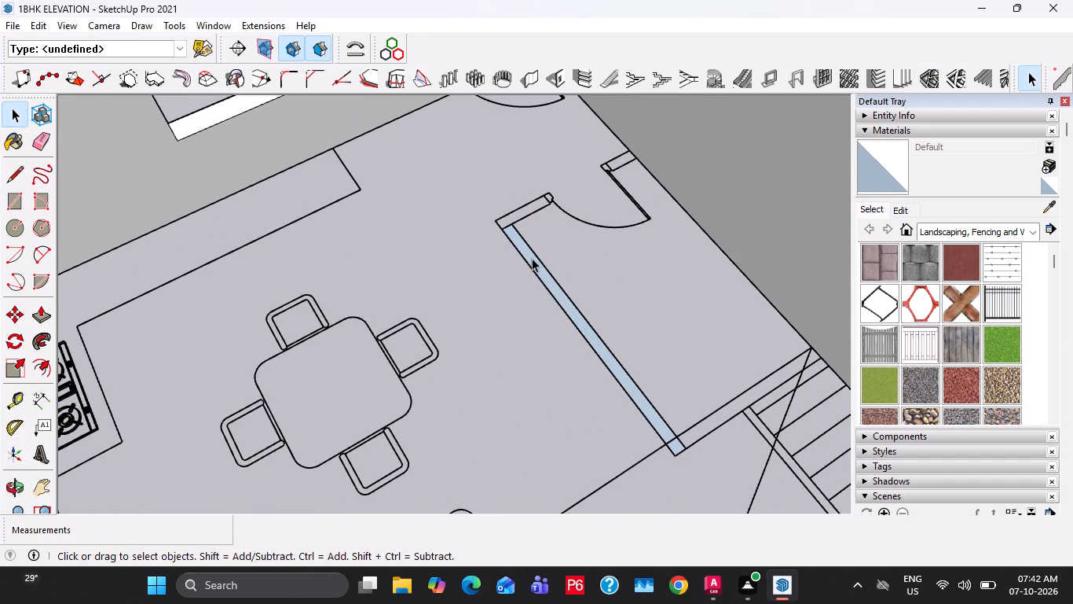
# Push/Pull the long interior partition strip up 12' to match the top of the exterior walls.
pyautogui.press('p')
pyautogui.click(529, 246)
pyautogui.scroll(-12, 475, 239)
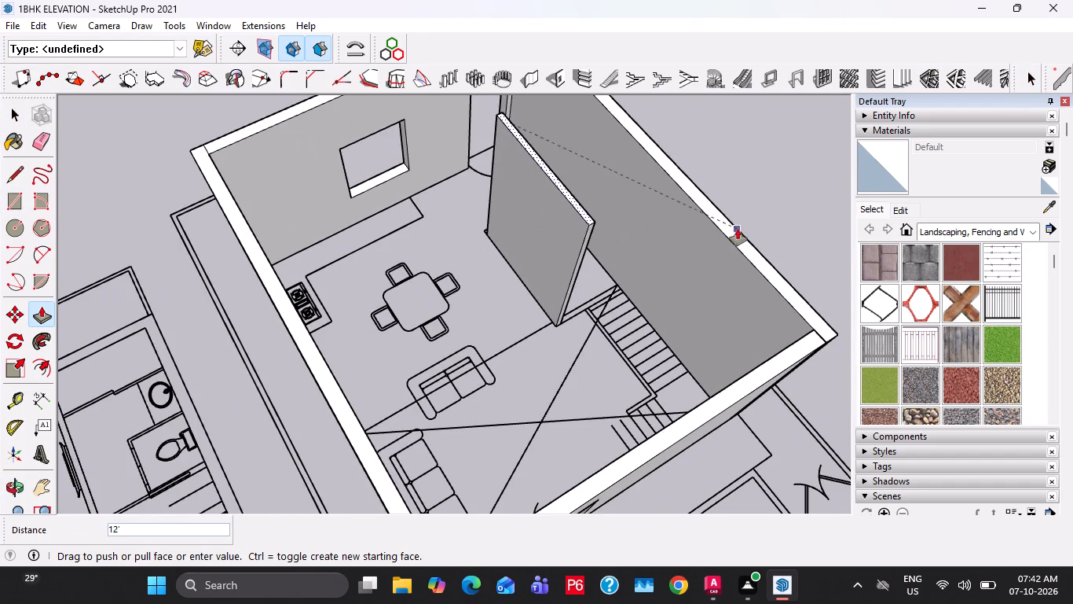
pyautogui.click(731, 234)
pyautogui.press('space')
# Make the long interior partition a group.
pyautogui.tripleClick(543, 243)
pyautogui.rightClick(543, 243)
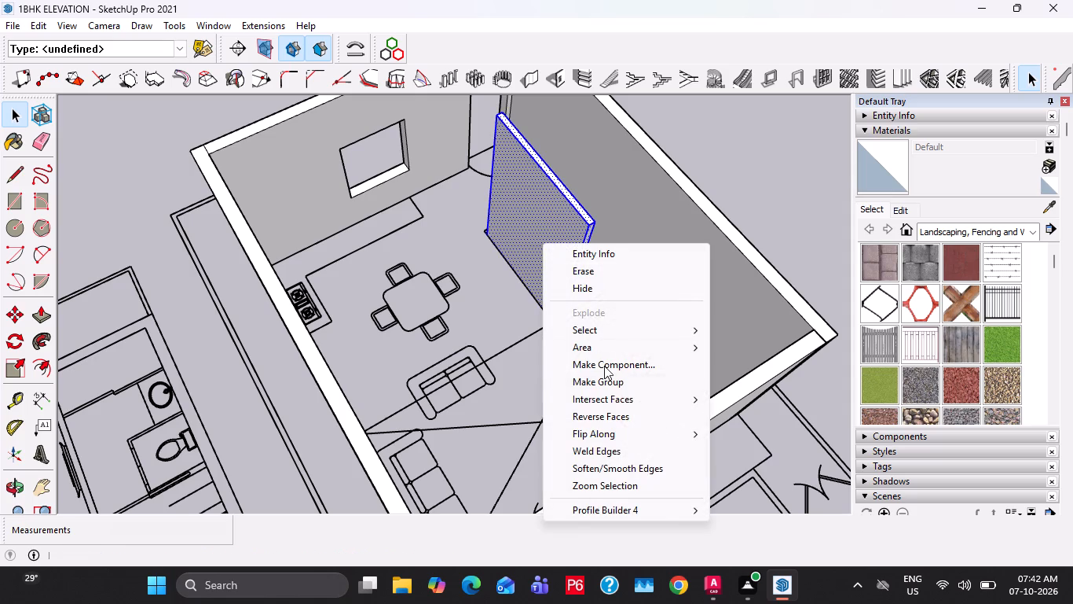
pyautogui.click(618, 381)
pyautogui.moveTo(516, 248); pyautogui.dragTo(872, 256, button='middle')
pyautogui.scroll(2, 464, 220)
pyautogui.press('q')
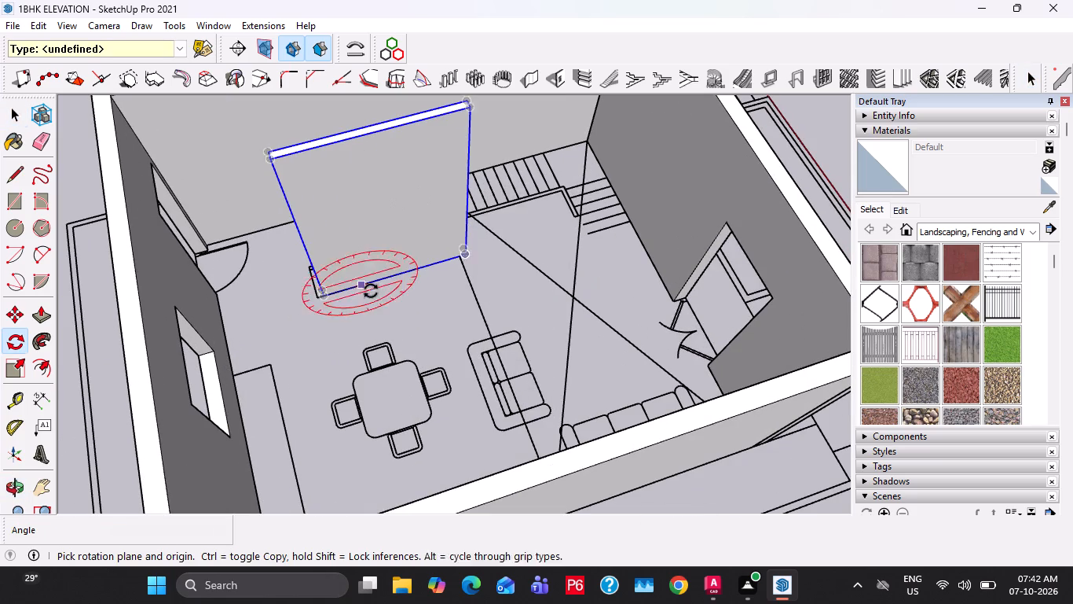
pyautogui.press('space')
# Draw a 5'4 1/2" by 4 1/2" rectangle over the short partition with the door, from the exterior wall to the long partition.
pyautogui.moveTo(333, 273); pyautogui.dragTo(489, 289, button='middle')
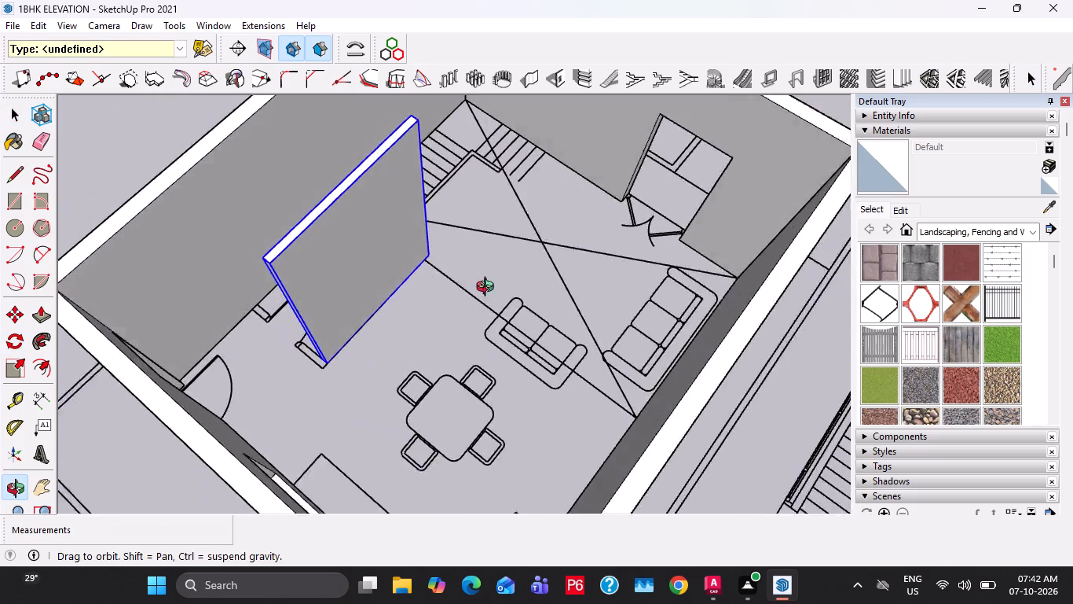
pyautogui.moveTo(489, 289); pyautogui.dragTo(507, 289, button='middle')
pyautogui.press('space')
pyautogui.scroll(3, 181, 398)
pyautogui.moveTo(225, 381); pyautogui.dragTo(349, 380, button='middle')
pyautogui.scroll(4, 218, 360)
pyautogui.press('r')
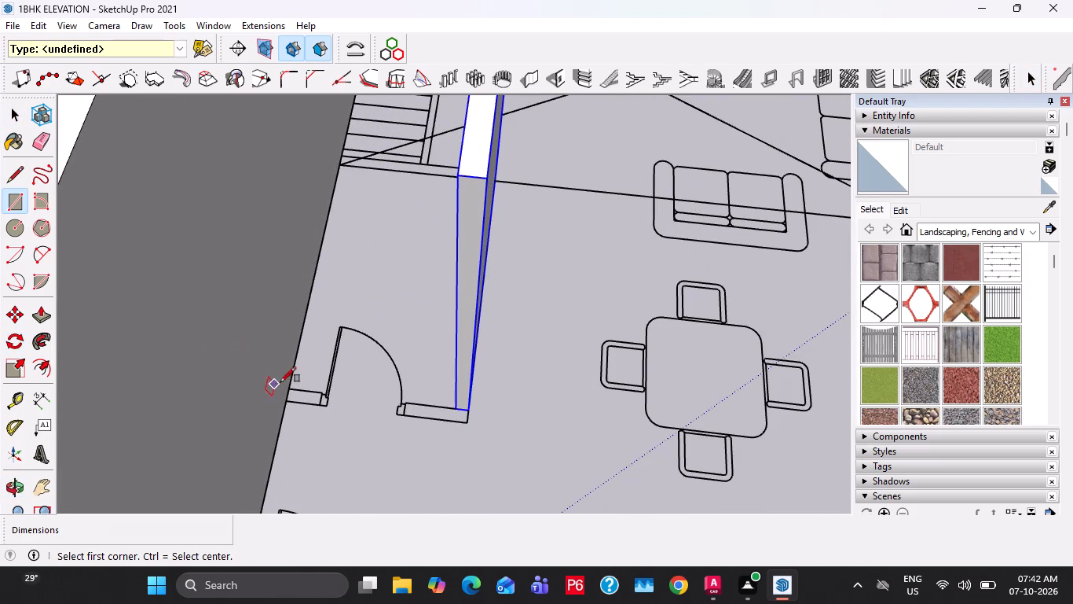
pyautogui.click(290, 381)
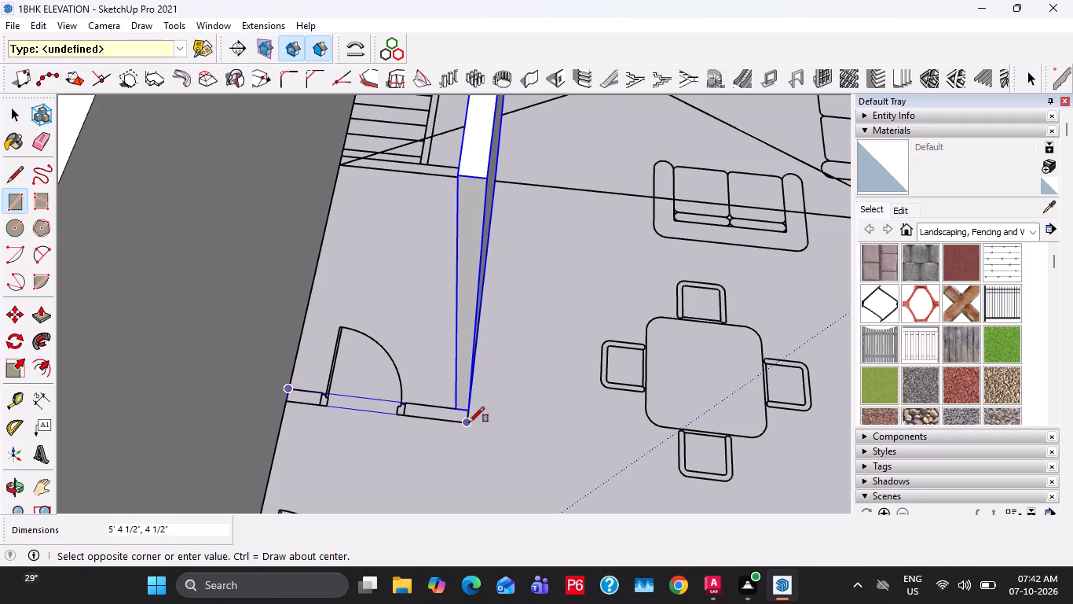
pyautogui.click(469, 422)
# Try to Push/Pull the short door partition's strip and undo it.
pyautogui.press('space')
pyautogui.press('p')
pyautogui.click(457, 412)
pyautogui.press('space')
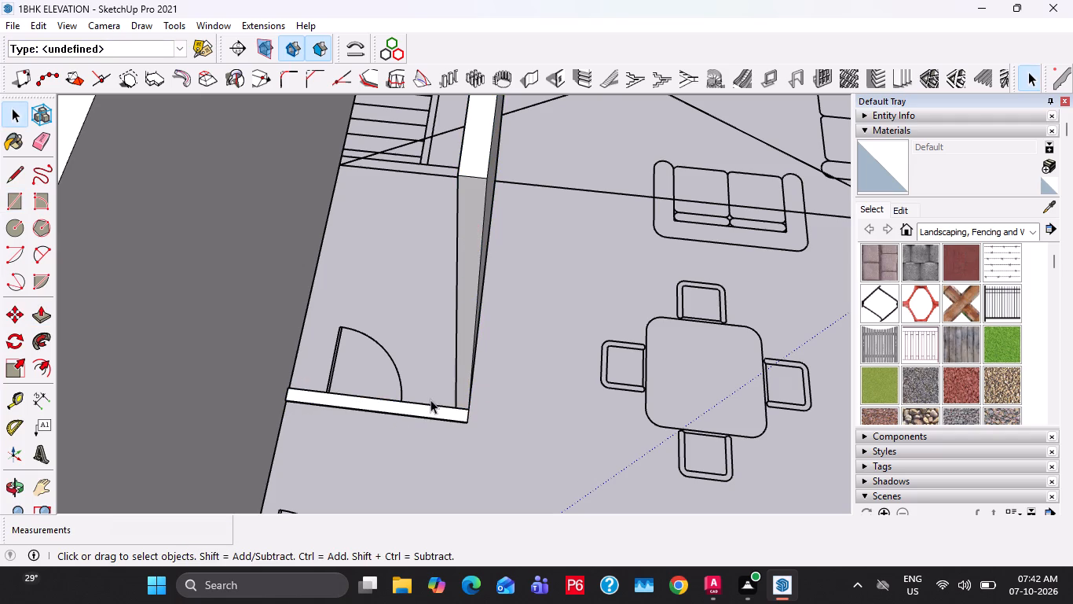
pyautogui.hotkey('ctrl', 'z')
# Place two floor guides parallel to the long partition, through the plan's door jambs in the short partition.
pyautogui.scroll(1, 430, 400)
pyautogui.moveTo(433, 400); pyautogui.dragTo(499, 396, button='middle')
pyautogui.scroll(3, 489, 392)
pyautogui.press('t')
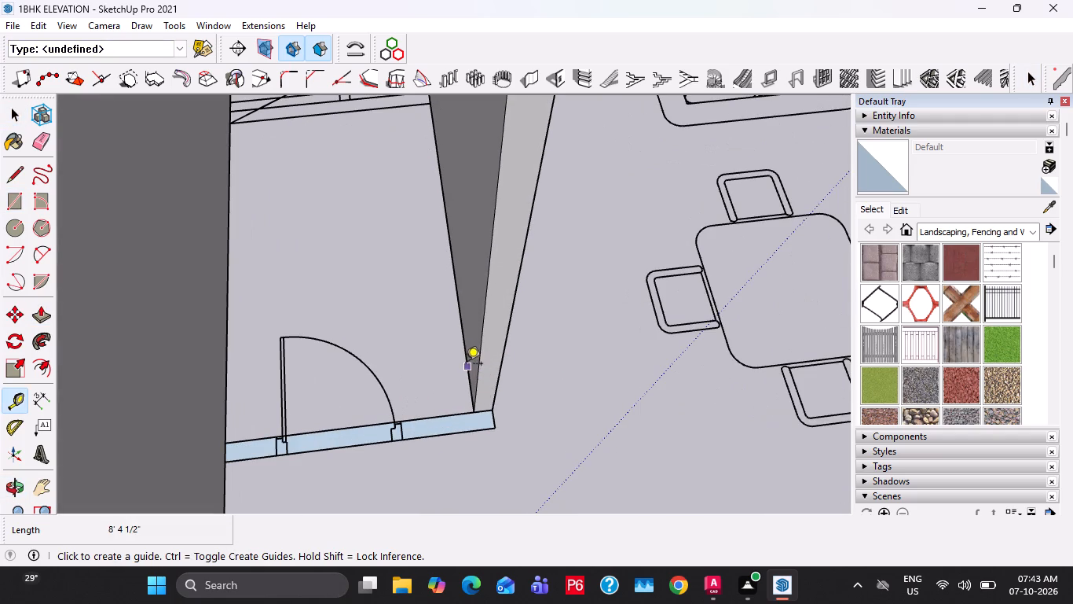
pyautogui.click(465, 362)
pyautogui.click(404, 430)
pyautogui.click(394, 376)
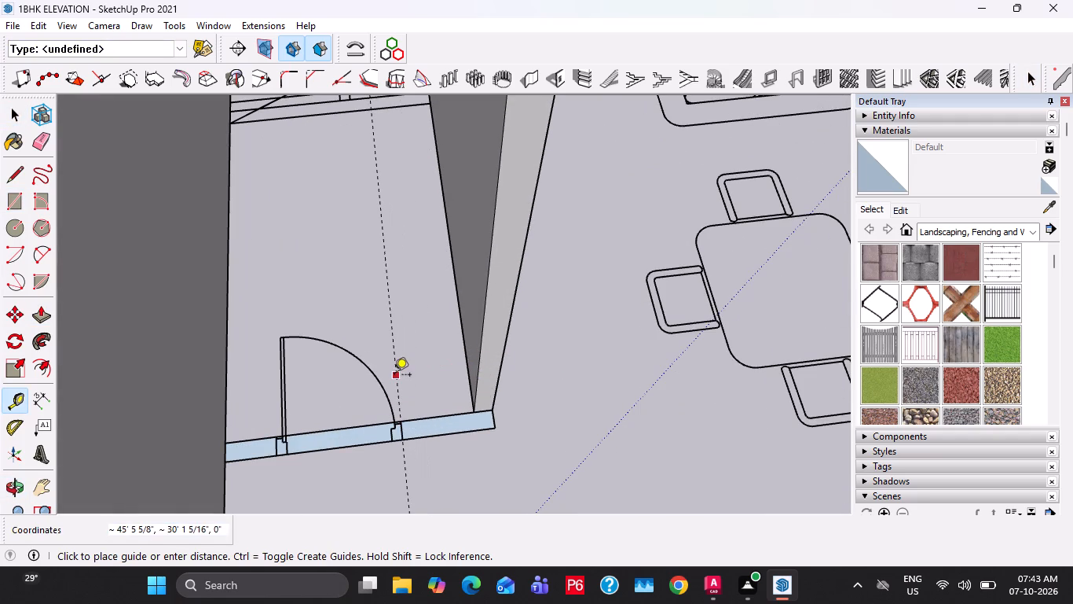
pyautogui.click(276, 436)
pyautogui.press('space')
# Push/Pull the short door partition strip up 12' to the top of the exterior wall.
pyautogui.click(316, 431)
pyautogui.scroll(-4, 317, 430)
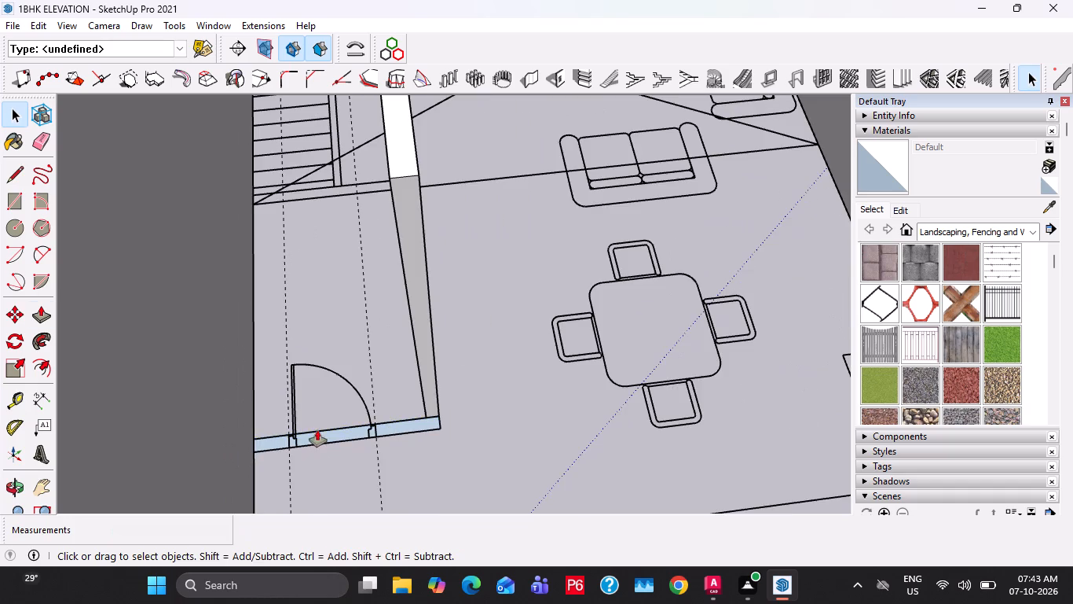
pyautogui.press('p')
pyautogui.click(317, 430)
pyautogui.scroll(-4, 299, 379)
pyautogui.click(310, 417)
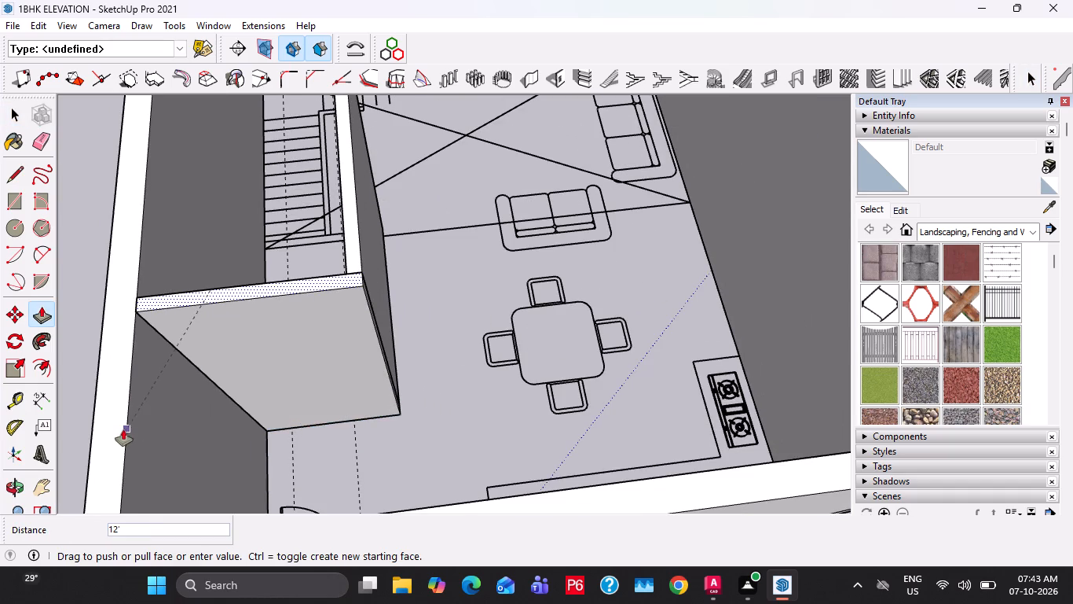
pyautogui.click(123, 429)
pyautogui.press('space')
# Place vertical guides at both door jambs and a horizontal guide 8' above the base on the short partition's face.
pyautogui.scroll(3, 306, 381)
pyautogui.press('t')
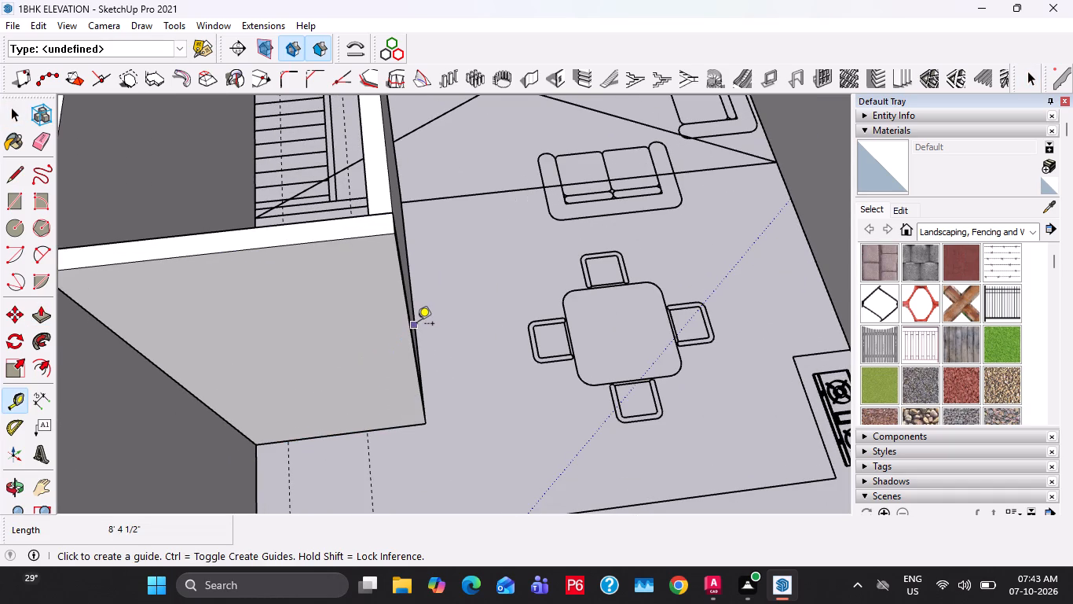
pyautogui.click(412, 327)
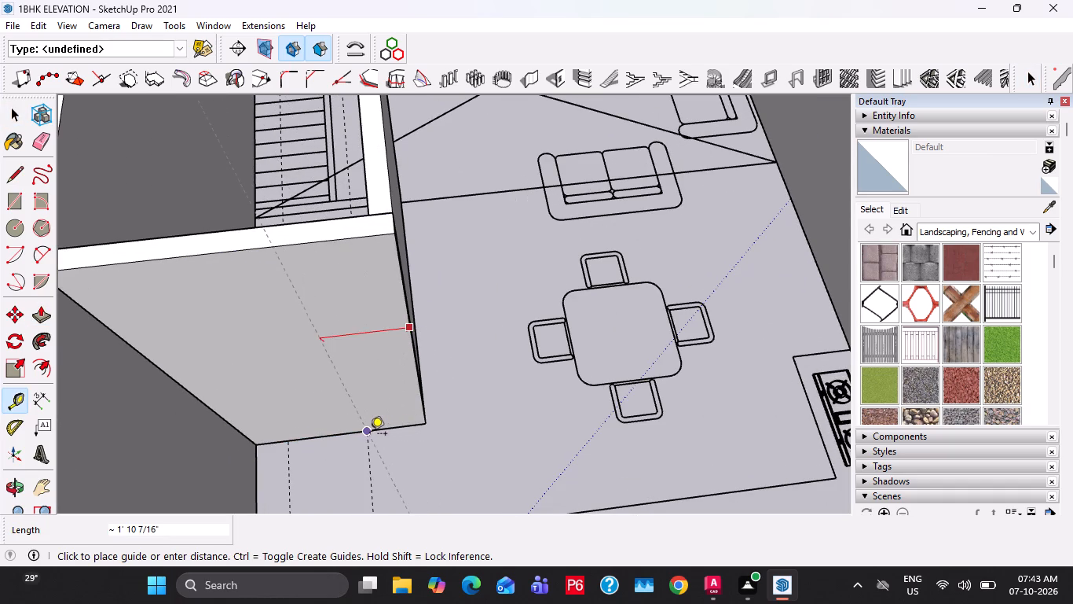
pyautogui.click(370, 435)
pyautogui.click(359, 417)
pyautogui.click(279, 442)
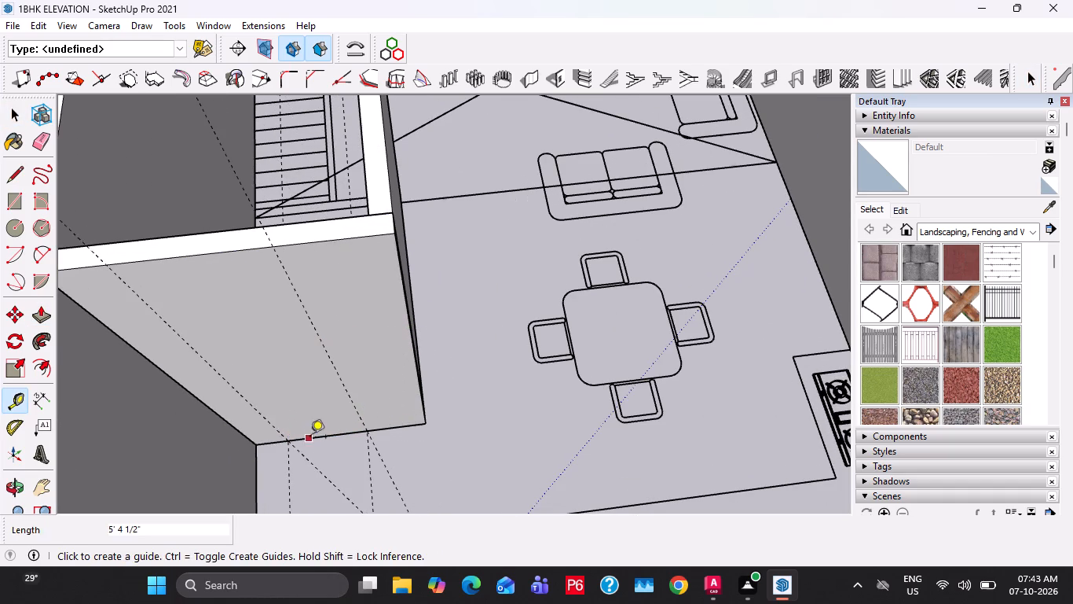
pyautogui.click(317, 437)
pyautogui.write("8'")
pyautogui.press('Return')
pyautogui.press('space')
# Draw the door rectangle between the guides on the short partition and Push/Pull it through the wall.
pyautogui.press('r')
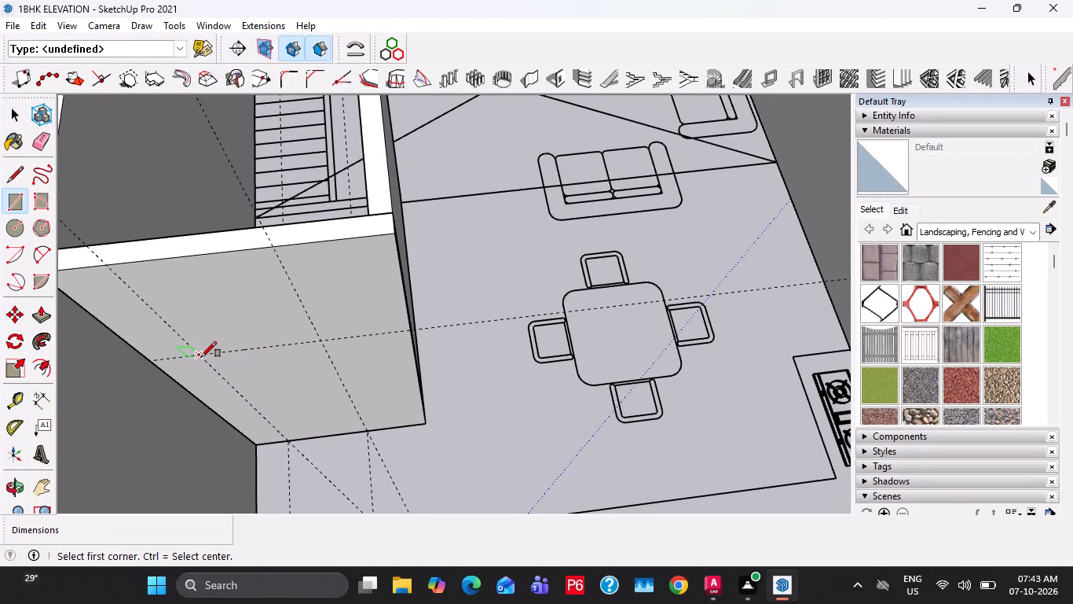
pyautogui.click(201, 357)
pyautogui.click(364, 425)
pyautogui.press('space')
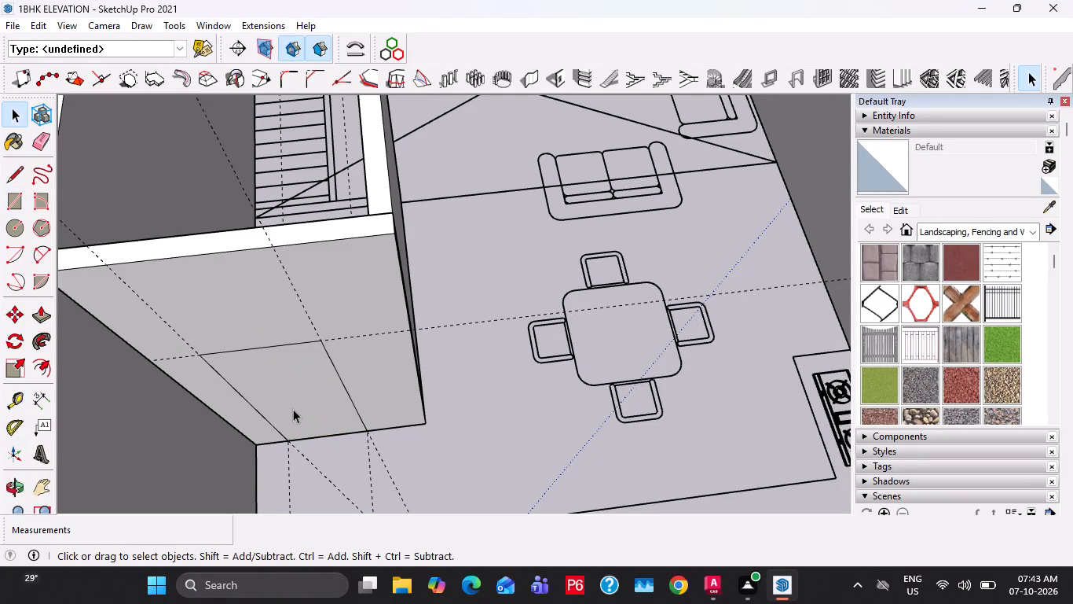
pyautogui.click(293, 409)
pyautogui.press('p')
pyautogui.click(293, 409)
pyautogui.click(276, 374)
pyautogui.press('space')
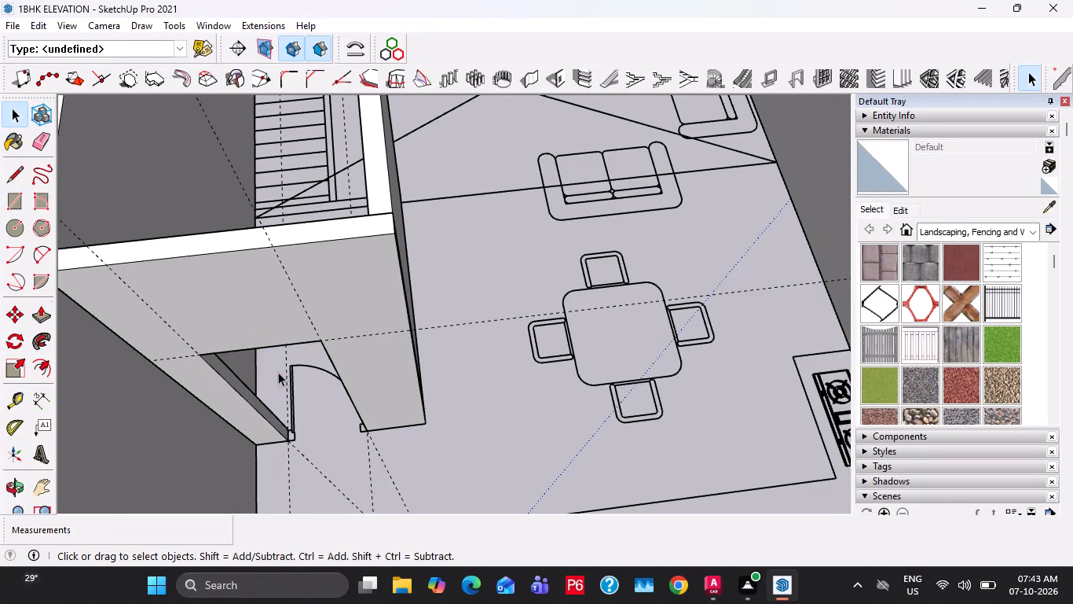
# Make the short partition with the door opening a group.
pyautogui.scroll(-9, 278, 372)
pyautogui.tripleClick(319, 318)
pyautogui.click(319, 318)
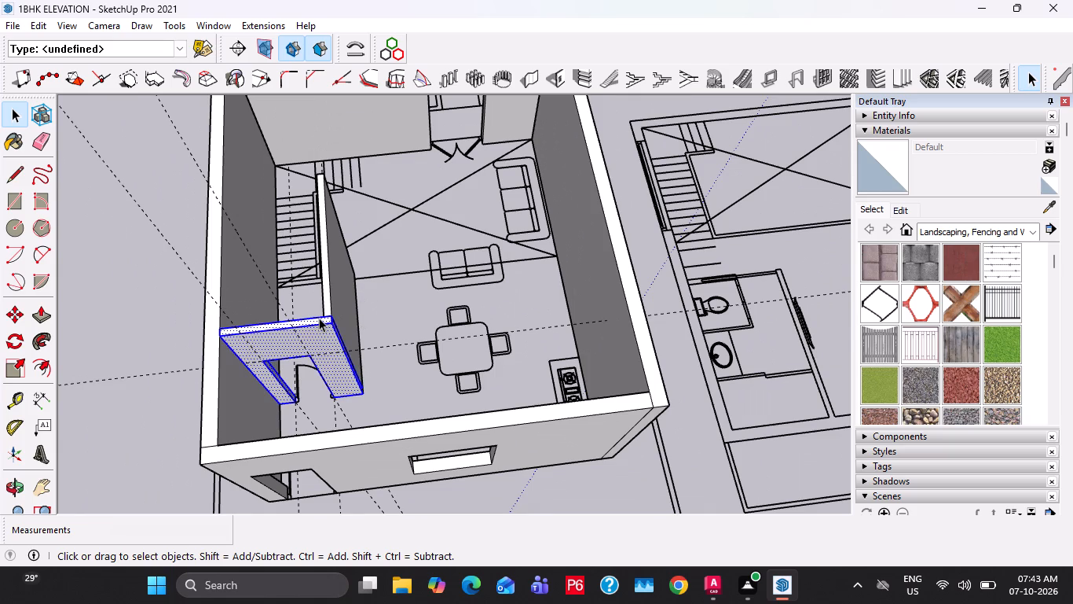
pyautogui.rightClick(319, 318)
pyautogui.click(383, 176)
# Draw a rectangle about 5' by 4 1/2" on the wall strip at the stair top, from the long partition's end to the exterior wall.
pyautogui.moveTo(419, 293); pyautogui.dragTo(20, 369, button='middle')
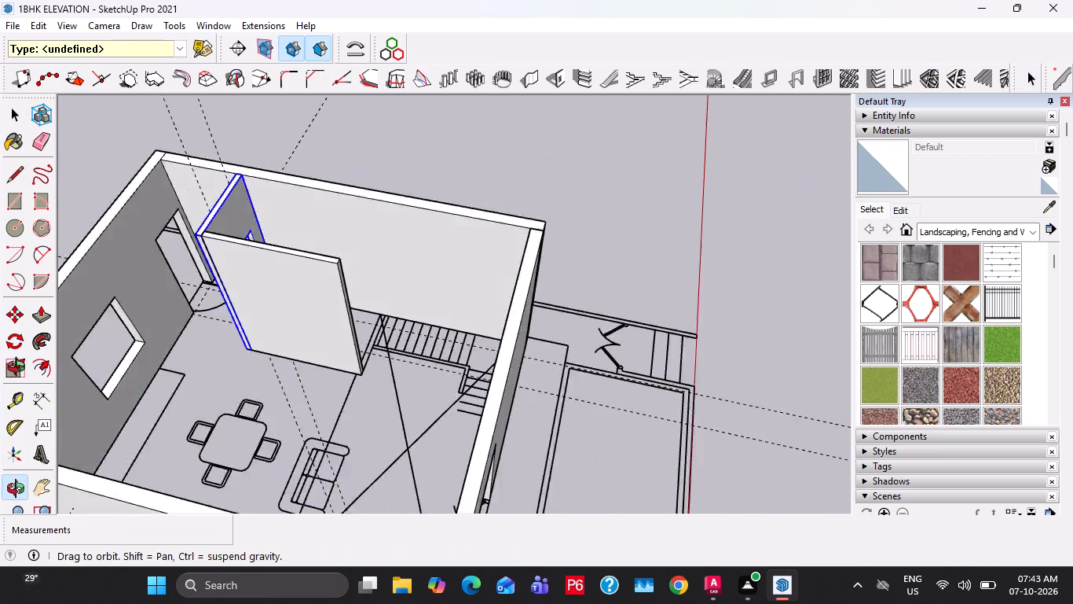
pyautogui.moveTo(20, 369); pyautogui.dragTo(0, 357, button='middle')
pyautogui.scroll(12, 349, 400)
pyautogui.moveTo(378, 314); pyautogui.dragTo(222, 359, button='middle')
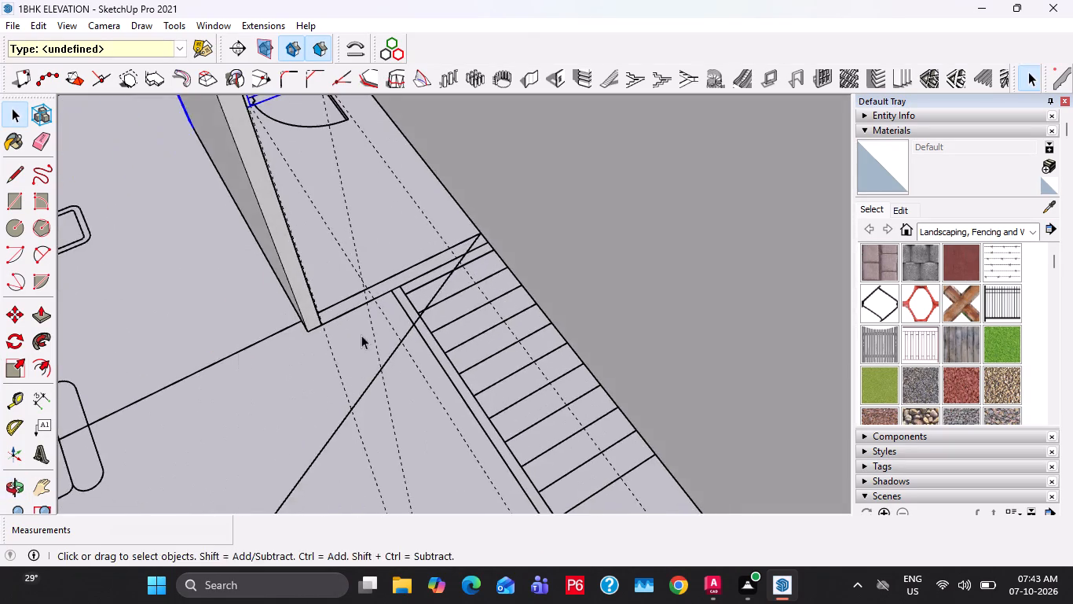
pyautogui.scroll(1, 362, 335)
pyautogui.moveTo(362, 335); pyautogui.dragTo(272, 364, button='middle')
pyautogui.scroll(3, 307, 299)
pyautogui.press('r')
pyautogui.click(307, 264)
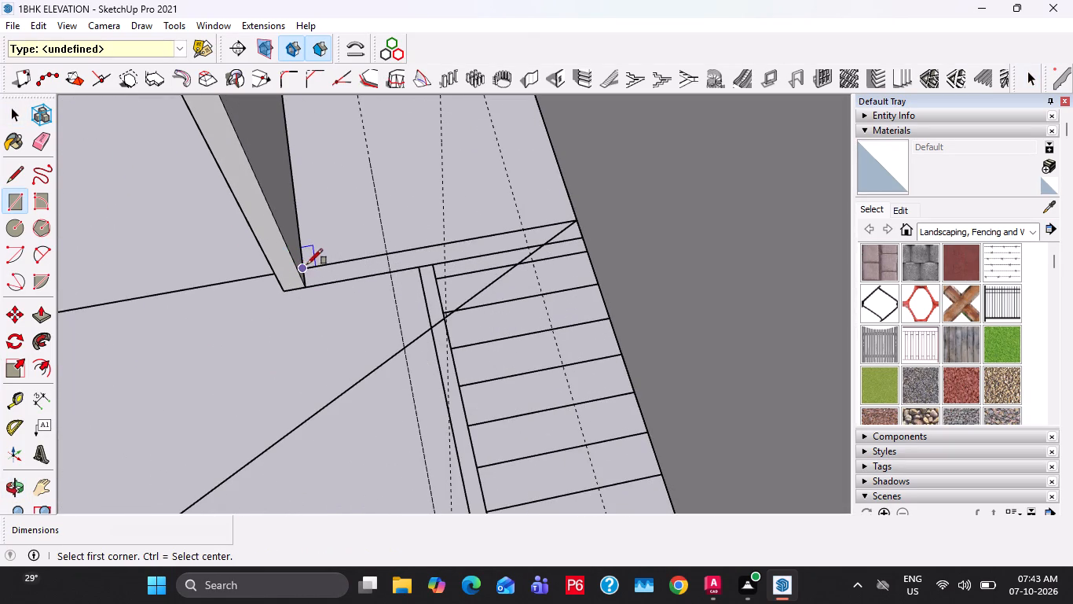
pyautogui.click(580, 237)
pyautogui.press('space')
# Push/Pull the stair-side partition strip up 12' to the exterior wall top and make it a group.
pyautogui.click(518, 247)
pyautogui.scroll(-4, 517, 247)
pyautogui.press('p')
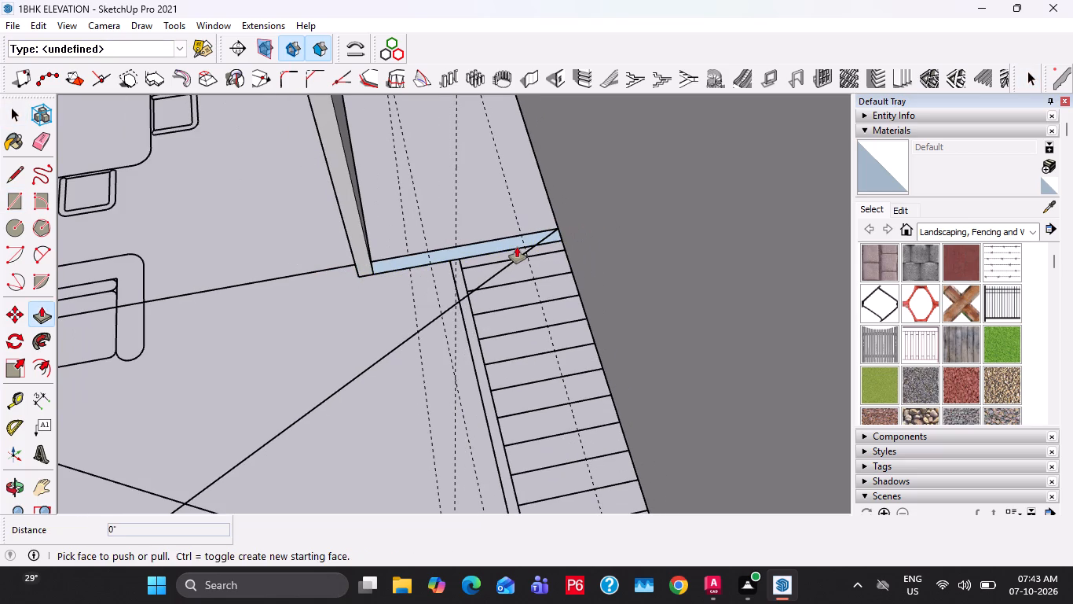
pyautogui.click(517, 247)
pyautogui.scroll(-11, 478, 244)
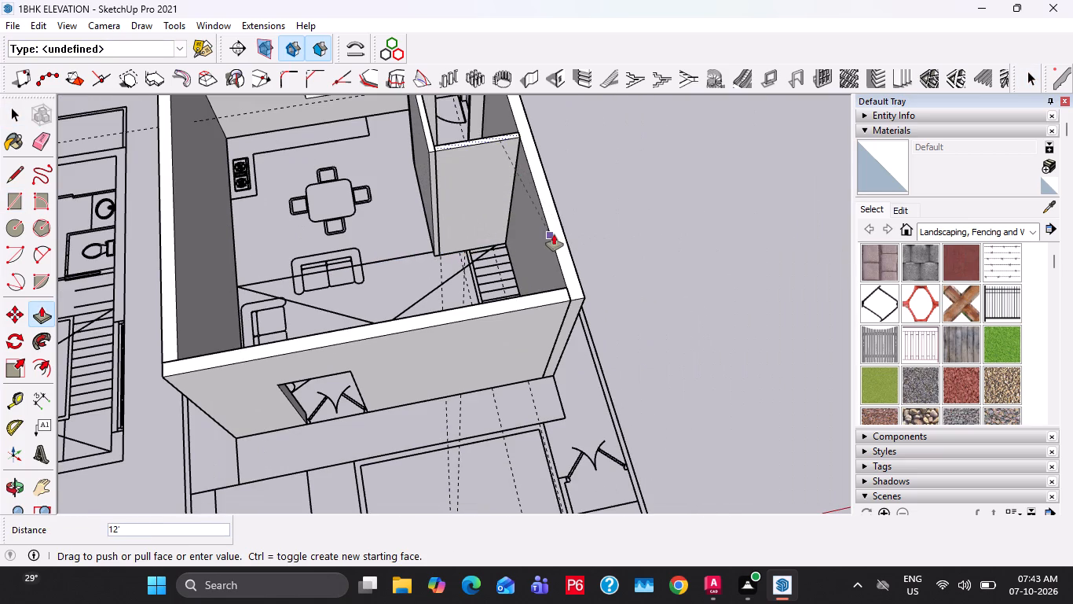
pyautogui.click(554, 234)
pyautogui.press('space')
pyautogui.tripleClick(474, 191)
pyautogui.rightClick(474, 191)
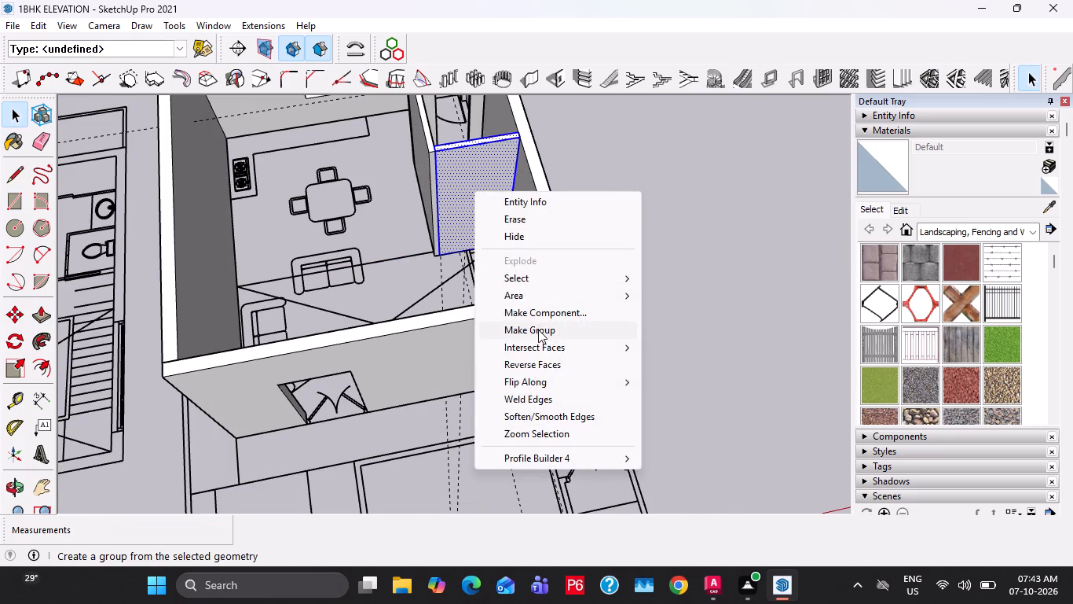
pyautogui.click(538, 332)
# In File Explorer, open the SketchUp file "1bhk interior new" from OFFICE WORK > RESORT CHIRALA and return to the elevation model.
pyautogui.click(413, 586)
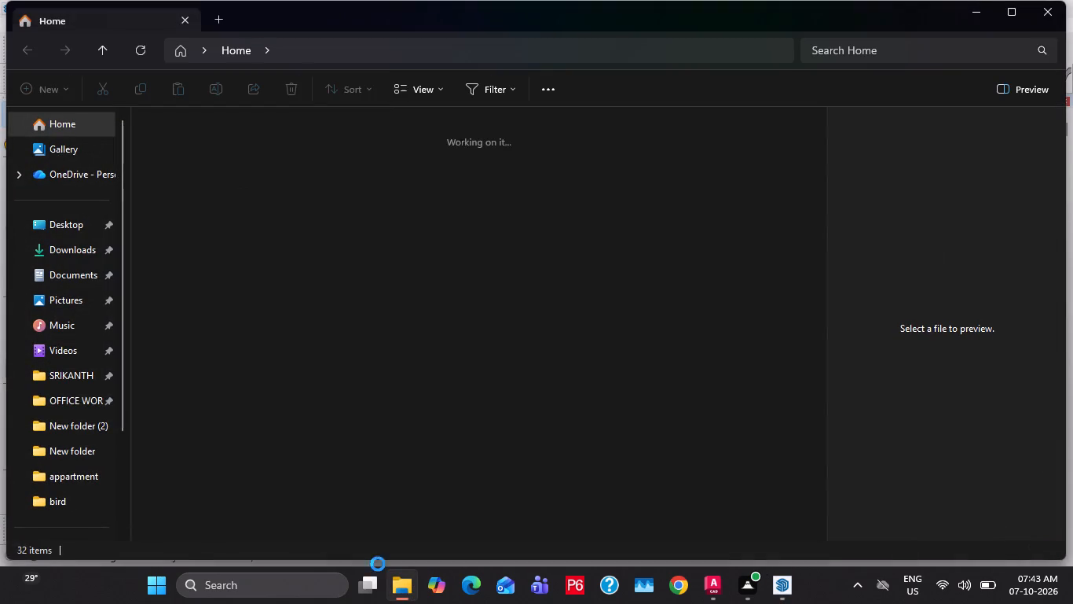
pyautogui.click(72, 396)
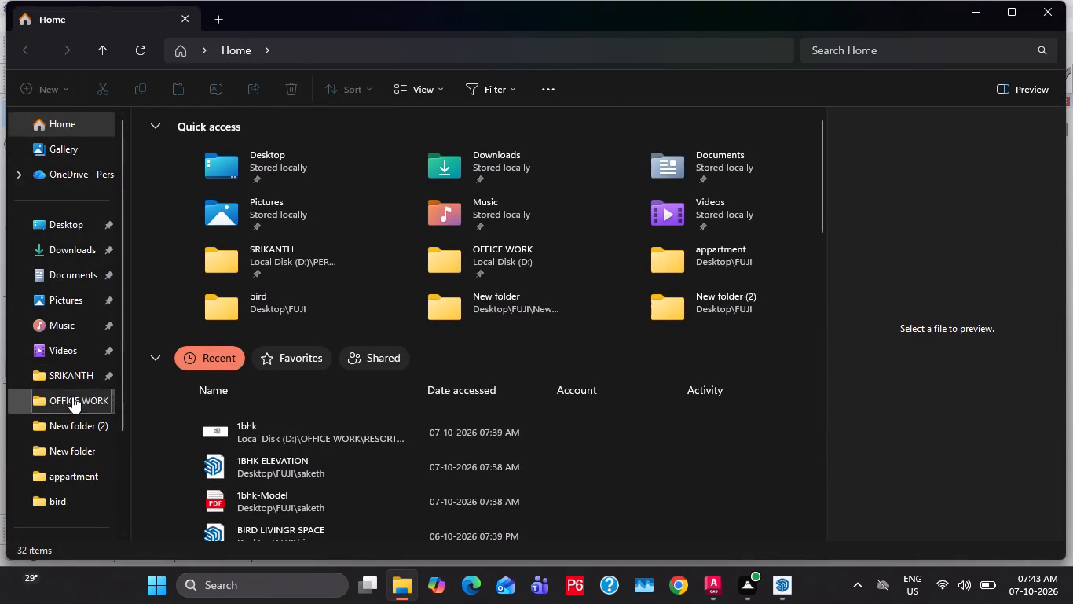
pyautogui.scroll(-5, 211, 315)
pyautogui.press('r')
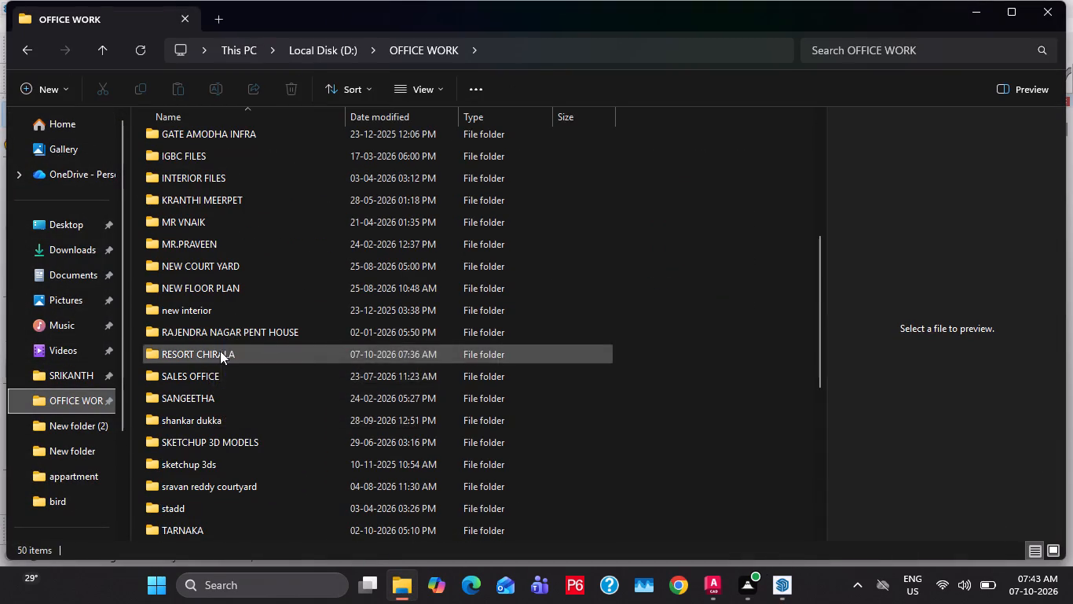
pyautogui.scroll(-2, 215, 362)
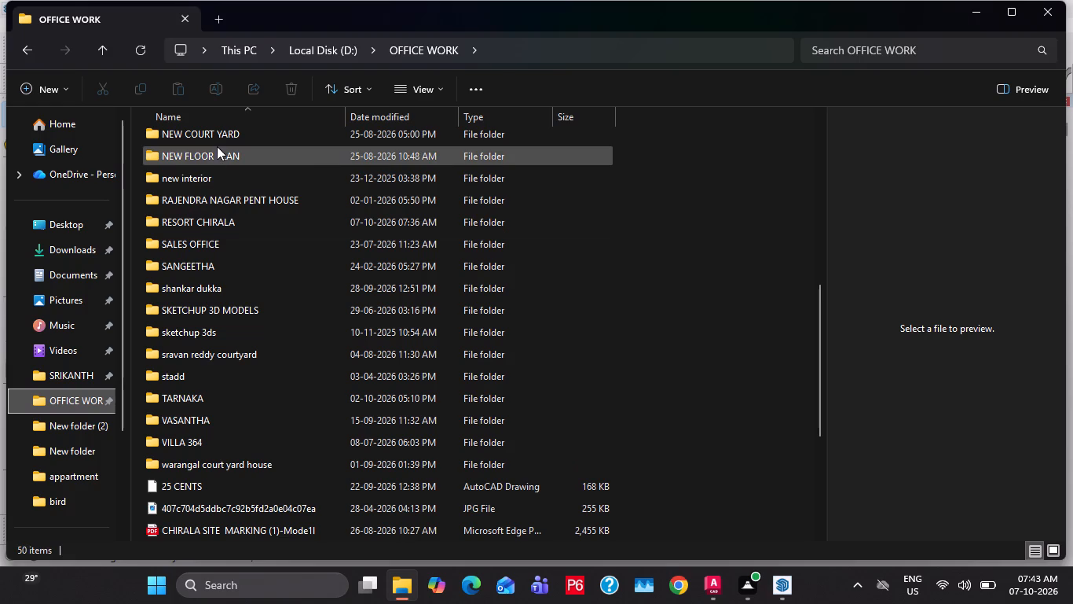
pyautogui.doubleClick(209, 212)
pyautogui.click(198, 316)
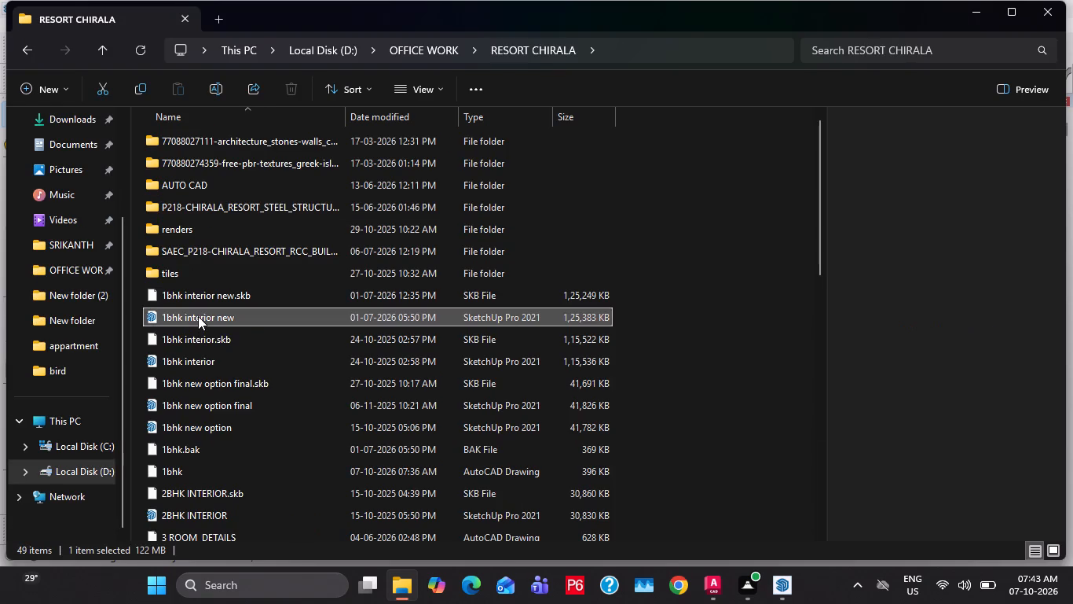
pyautogui.rightClick(198, 316)
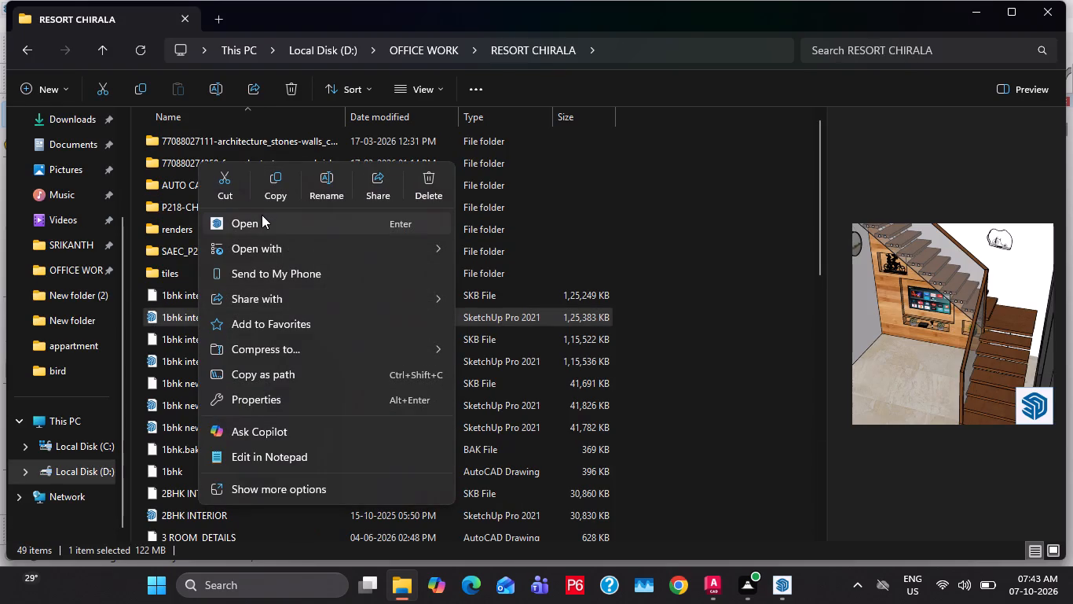
pyautogui.click(260, 219)
pyautogui.click(988, 3)
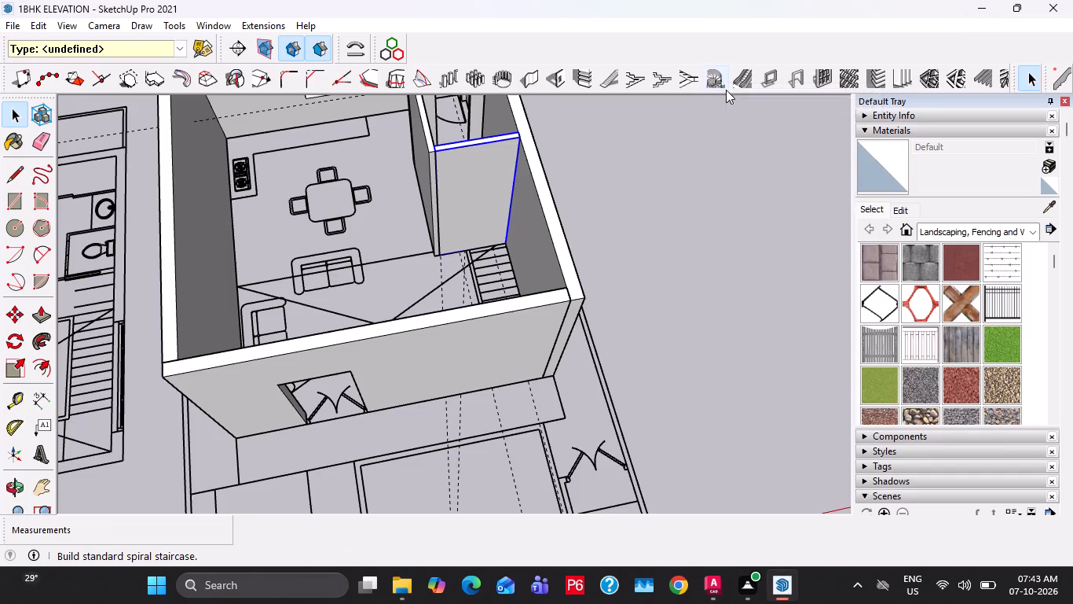
# On the separate bedroom floor plan, draw a rectangle over the exterior wall strip beside the crossed void and stair landing.
pyautogui.scroll(-3, 726, 163)
pyautogui.keyDown('shift'); pyautogui.moveTo(340, 263); pyautogui.dragTo(766, 258, button='middle'); pyautogui.keyUp('shift')
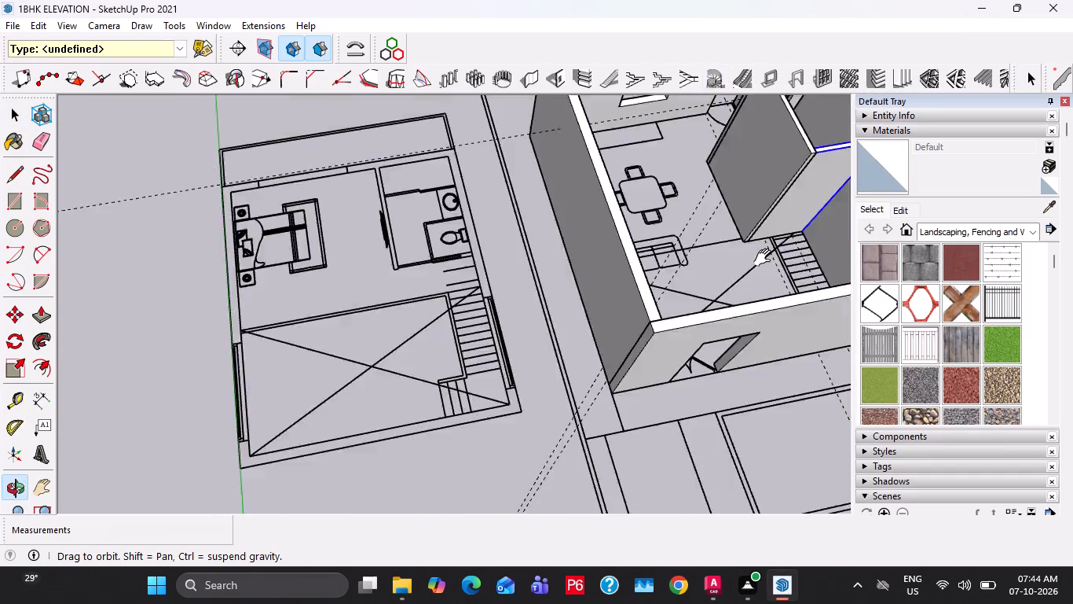
pyautogui.keyDown('shift'); pyautogui.moveTo(766, 258); pyautogui.dragTo(700, 258, button='middle'); pyautogui.keyUp('shift')
pyautogui.press('r')
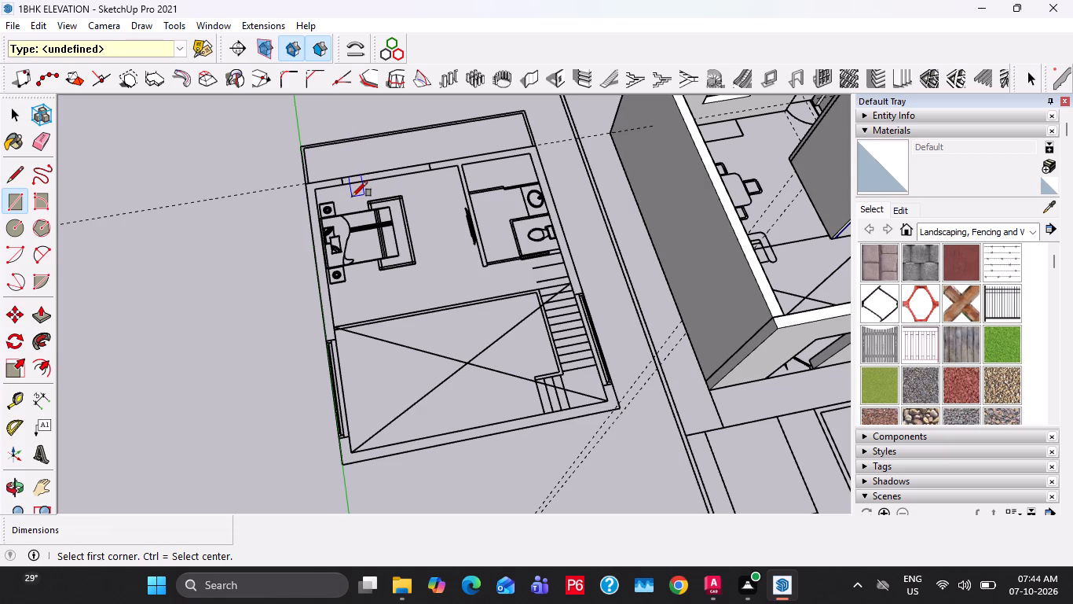
pyautogui.moveTo(352, 198); pyautogui.dragTo(578, 233, button='middle')
pyautogui.scroll(4, 584, 405)
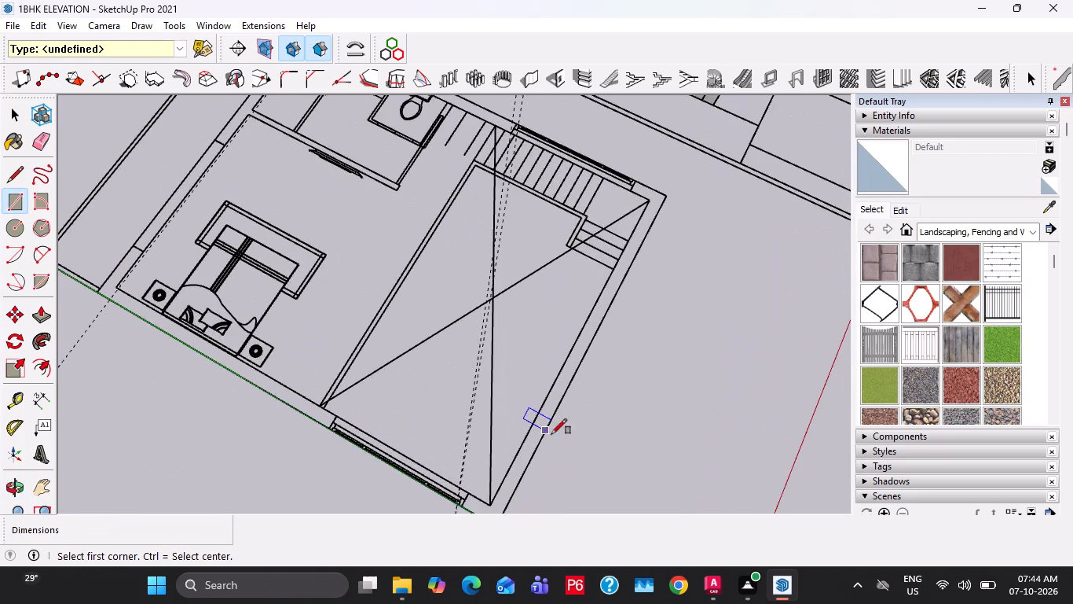
pyautogui.scroll(2, 638, 193)
pyautogui.click(672, 193)
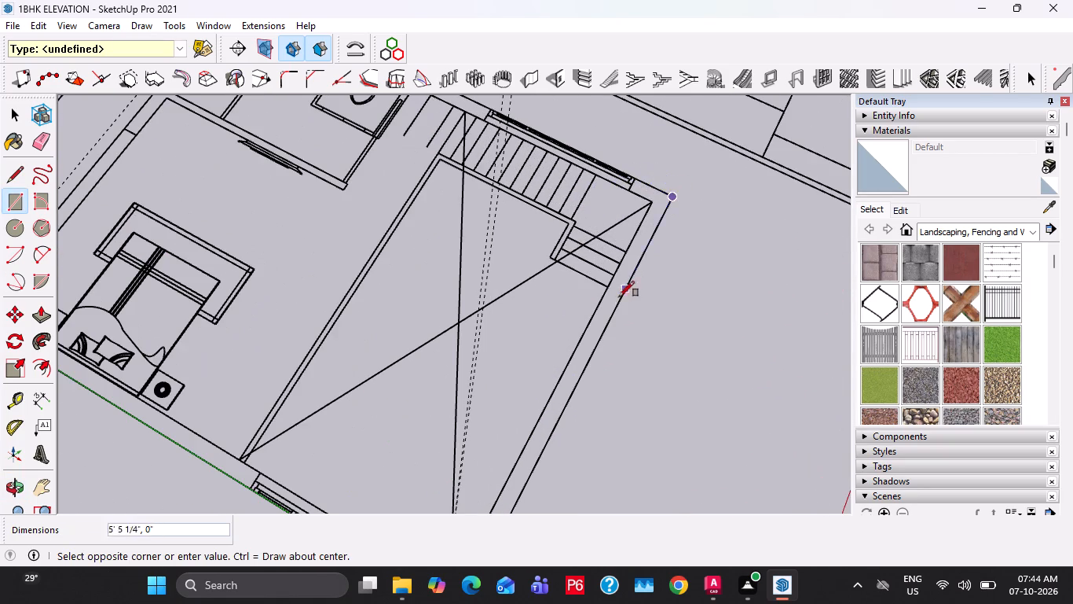
pyautogui.scroll(-4, 613, 312)
pyautogui.keyDown('shift'); pyautogui.moveTo(586, 386); pyautogui.dragTo(635, 299, button='middle'); pyautogui.keyUp('shift')
pyautogui.scroll(7, 604, 381)
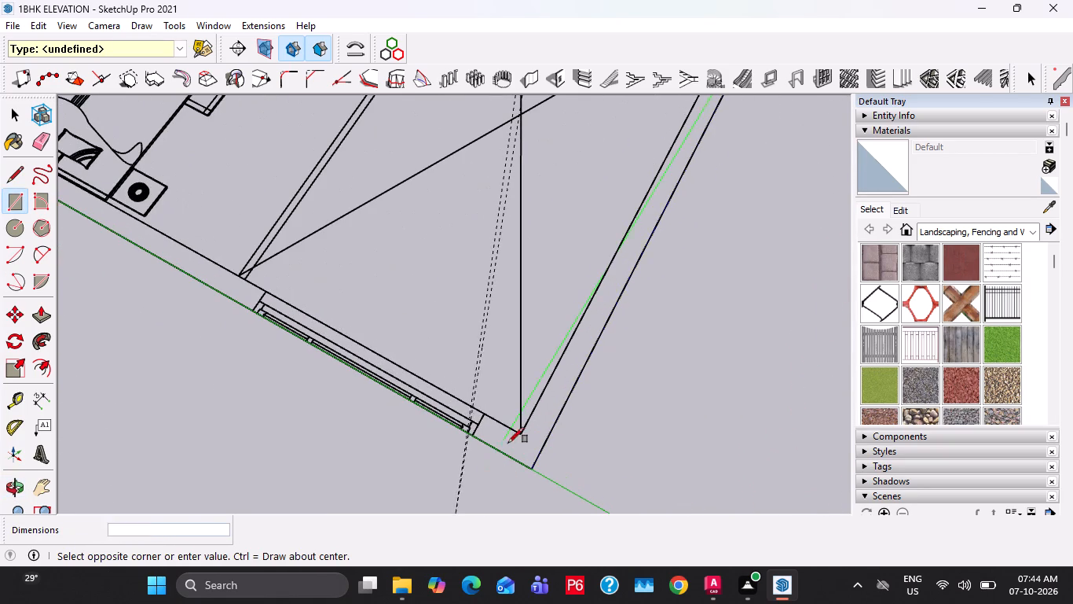
pyautogui.click(523, 433)
pyautogui.press('space')
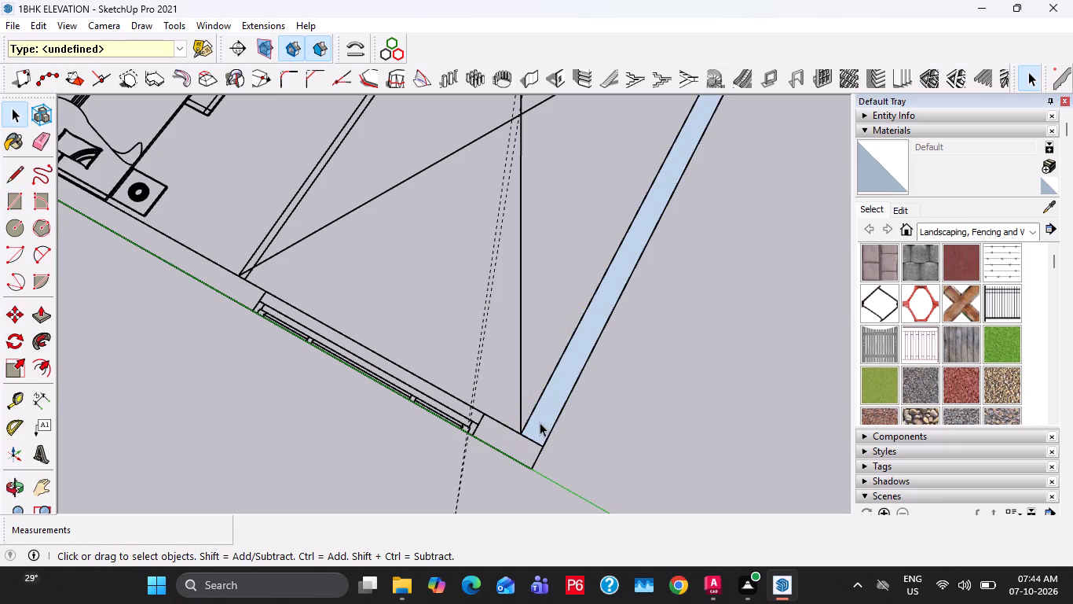
# Push/Pull the bedroom-floor wall strip up 12' and make it a group.
pyautogui.press('p')
pyautogui.click(540, 422)
pyautogui.press('1')
pyautogui.press('2')
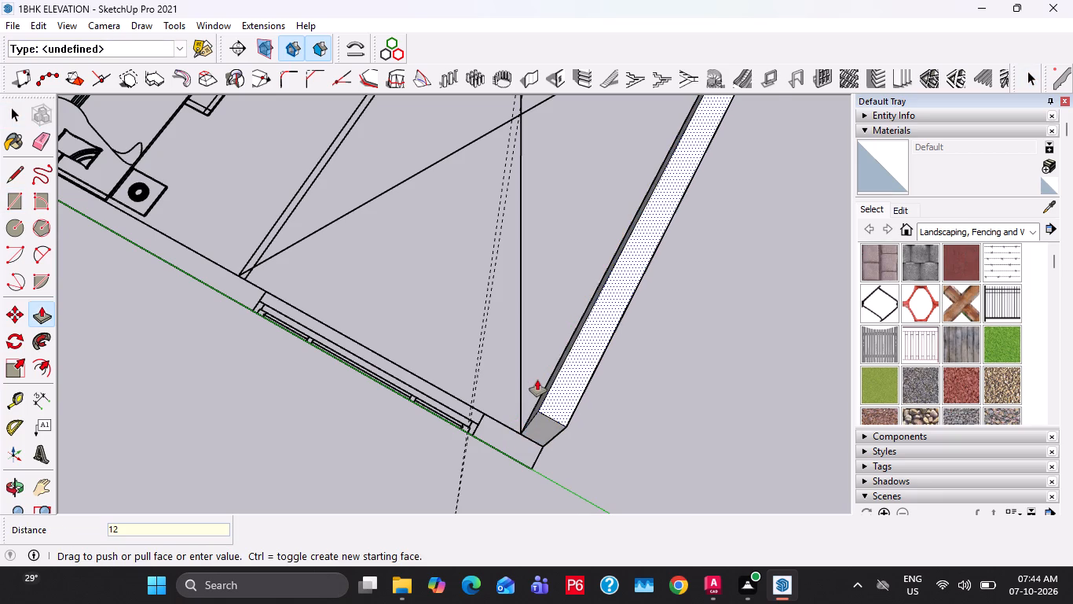
pyautogui.press("'")
pyautogui.press('Return')
pyautogui.press('space')
pyautogui.tripleClick(563, 413)
pyautogui.rightClick(563, 413)
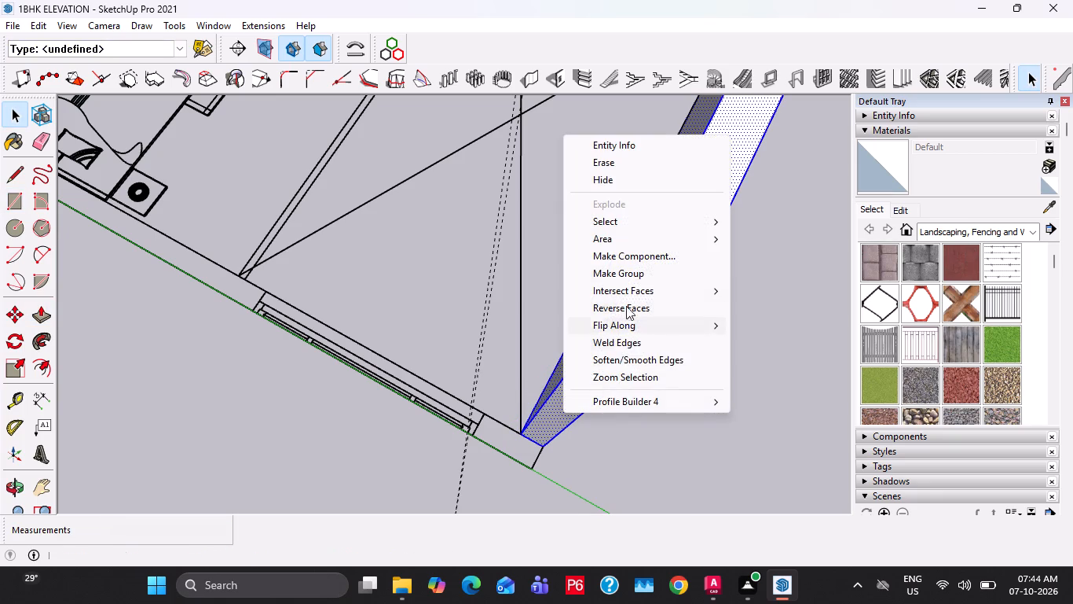
pyautogui.click(629, 279)
# Inside the new wall group, Push/Pull the end face at the window side out to the plan's outer edge.
pyautogui.doubleClick(611, 348)
pyautogui.press('p')
pyautogui.click(611, 348)
pyautogui.moveTo(554, 407); pyautogui.dragTo(582, 396, button='middle')
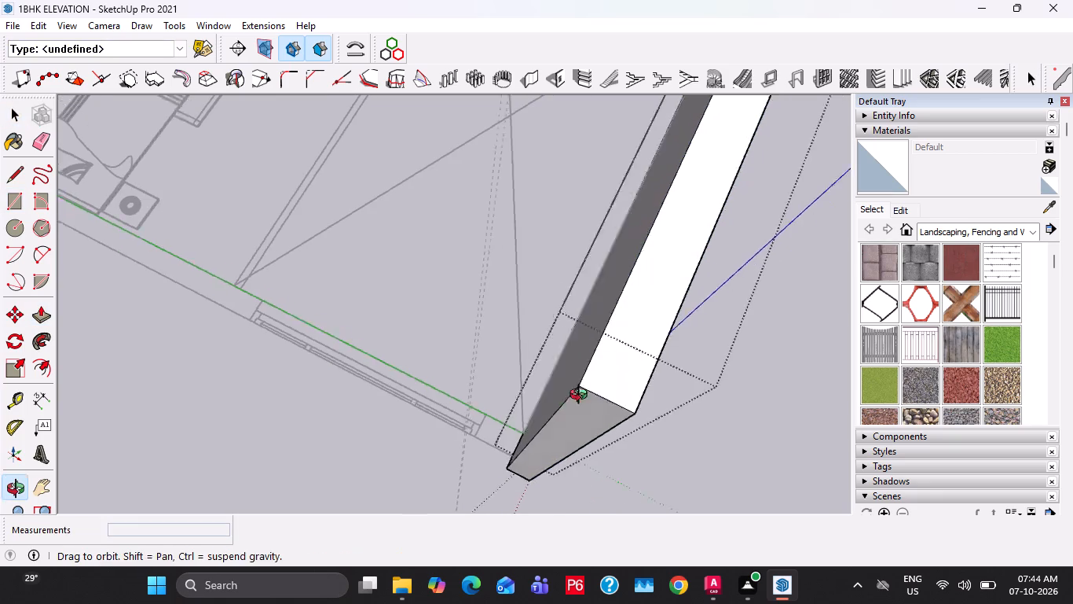
pyautogui.moveTo(582, 396); pyautogui.dragTo(625, 384, button='middle')
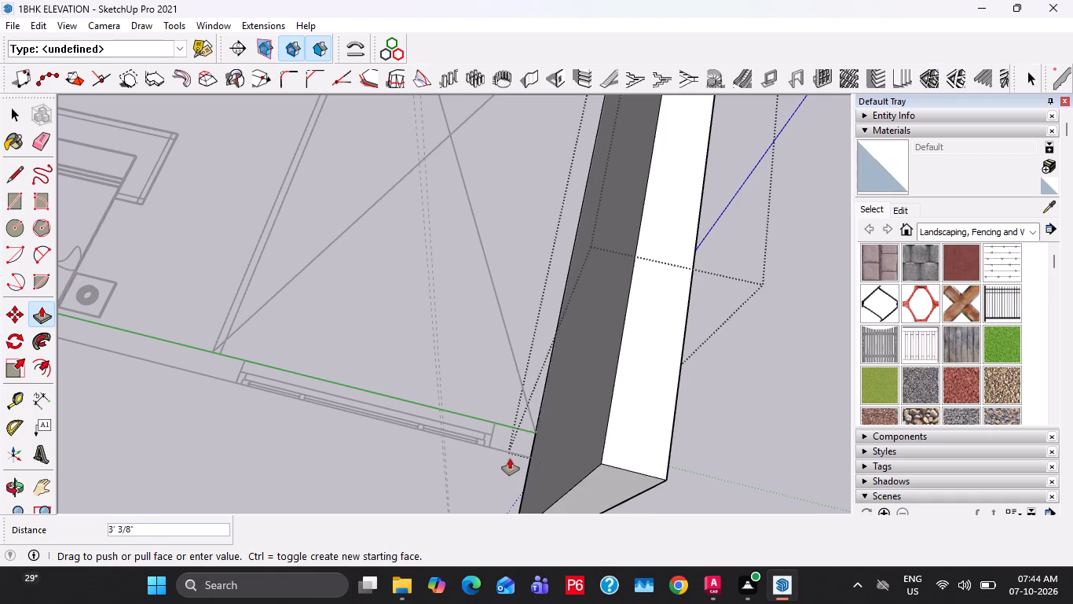
pyautogui.click(510, 452)
pyautogui.press('space')
pyautogui.scroll(-7, 498, 415)
pyautogui.press('space')
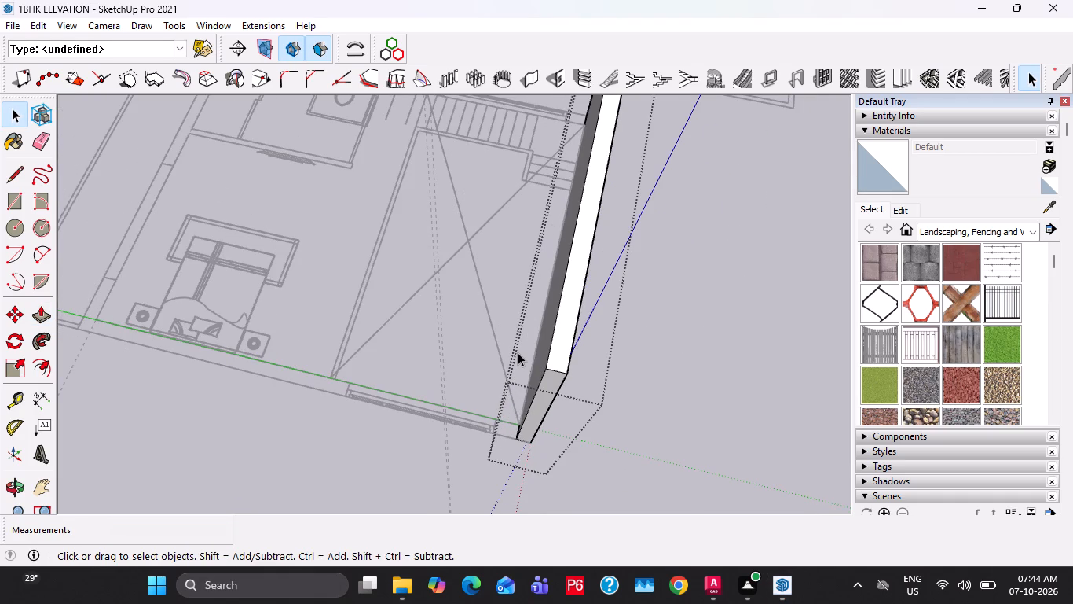
pyautogui.scroll(-5, 536, 364)
pyautogui.moveTo(612, 340); pyautogui.dragTo(187, 297, button='middle')
pyautogui.moveTo(656, 433); pyautogui.dragTo(507, 303, button='middle')
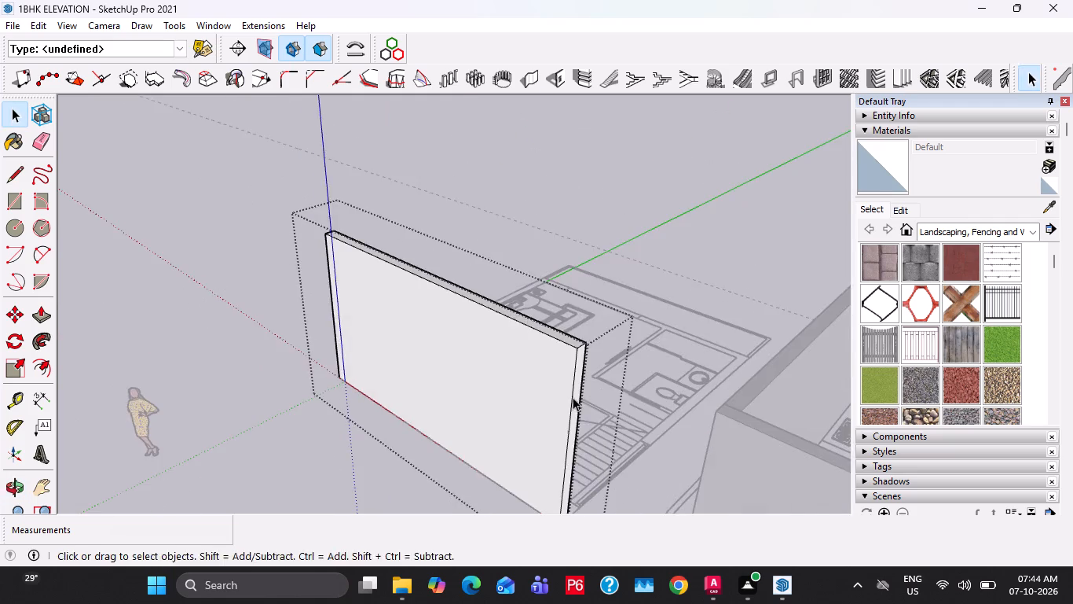
pyautogui.keyDown('shift'); pyautogui.moveTo(573, 400); pyautogui.dragTo(523, 176, button='middle'); pyautogui.keyUp('shift')
pyautogui.scroll(7, 508, 208)
pyautogui.scroll(-8, 518, 340)
pyautogui.press('Escape')
pyautogui.press('Escape')
# Rotate a copy of the grouped wall 90° so it runs parallel to the plan's window side.
pyautogui.moveTo(438, 322); pyautogui.dragTo(439, 322, button='middle')
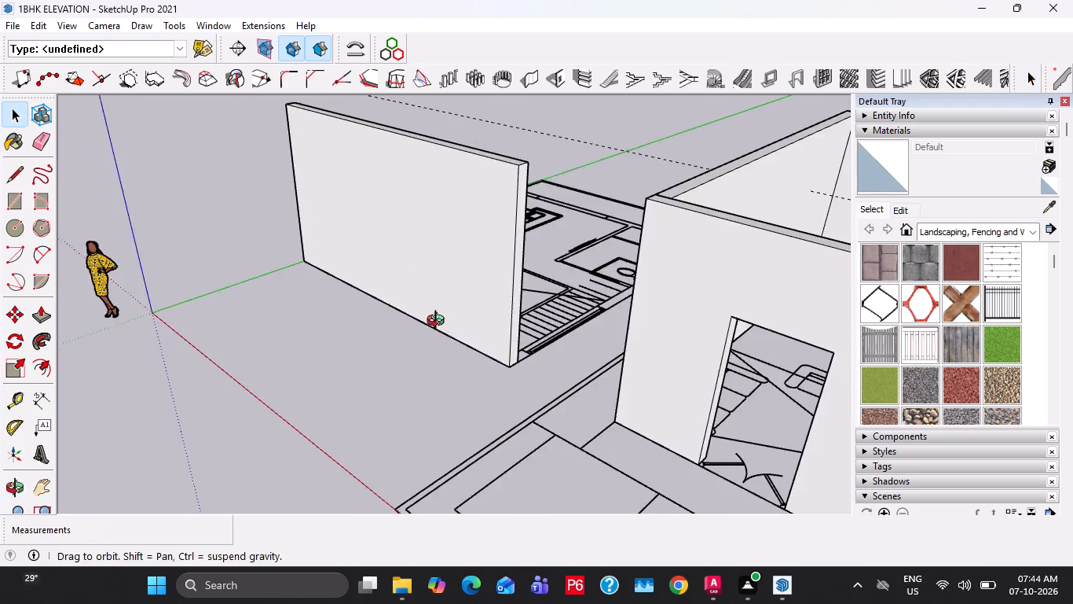
pyautogui.moveTo(439, 322); pyautogui.dragTo(709, 382, button='middle')
pyautogui.scroll(-4, 706, 381)
pyautogui.moveTo(313, 344); pyautogui.dragTo(558, 330, button='middle')
pyautogui.click(533, 318)
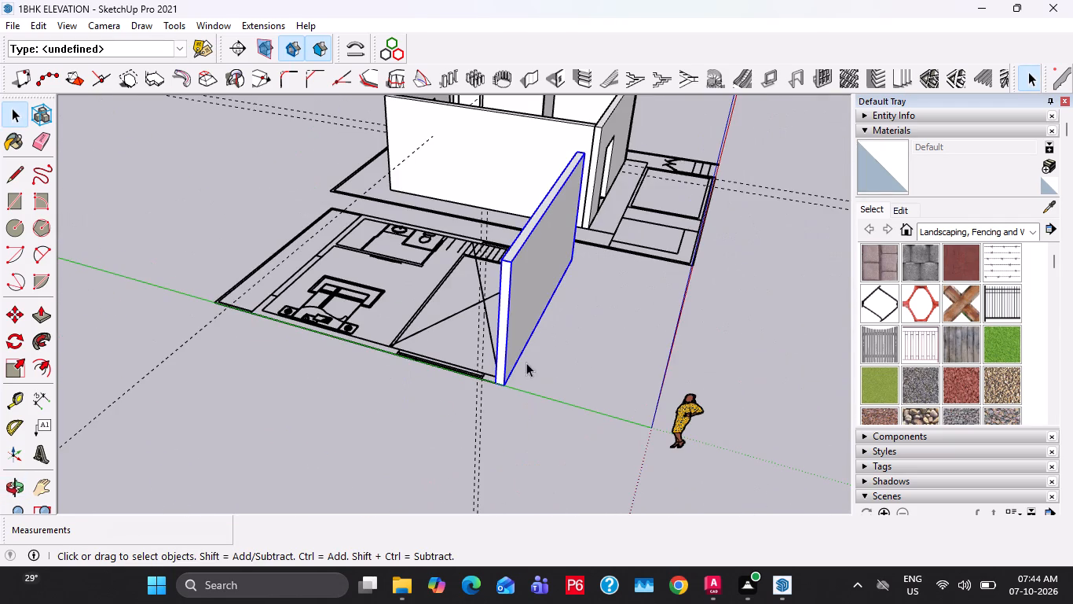
pyautogui.press('q')
pyautogui.click(524, 404)
pyautogui.click(562, 340)
pyautogui.write('90')
pyautogui.press('Return')
pyautogui.press('space')
# Move the rotated wall copy by its bottom corner onto the plan's window side, butting against the first wall.
pyautogui.scroll(-2, 621, 366)
pyautogui.press('m')
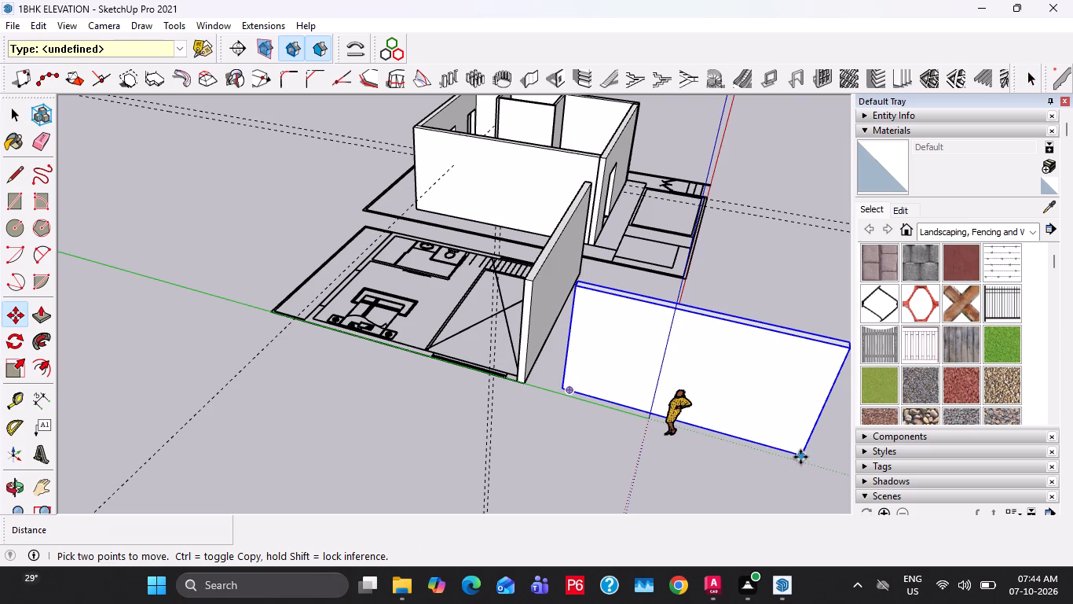
pyautogui.click(800, 457)
pyautogui.scroll(14, 350, 326)
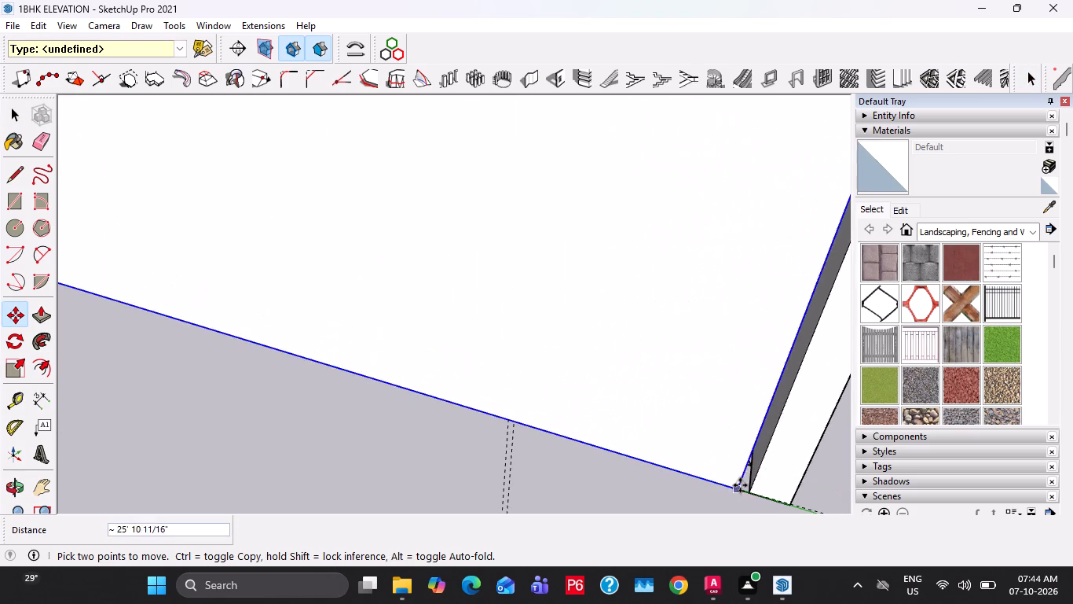
pyautogui.click(750, 487)
pyautogui.press('space')
# Inside the copied wall group, Push/Pull the free end face to the bedroom's outer corner, where the balcony begins.
pyautogui.scroll(-4, 734, 470)
pyautogui.scroll(-8, 610, 351)
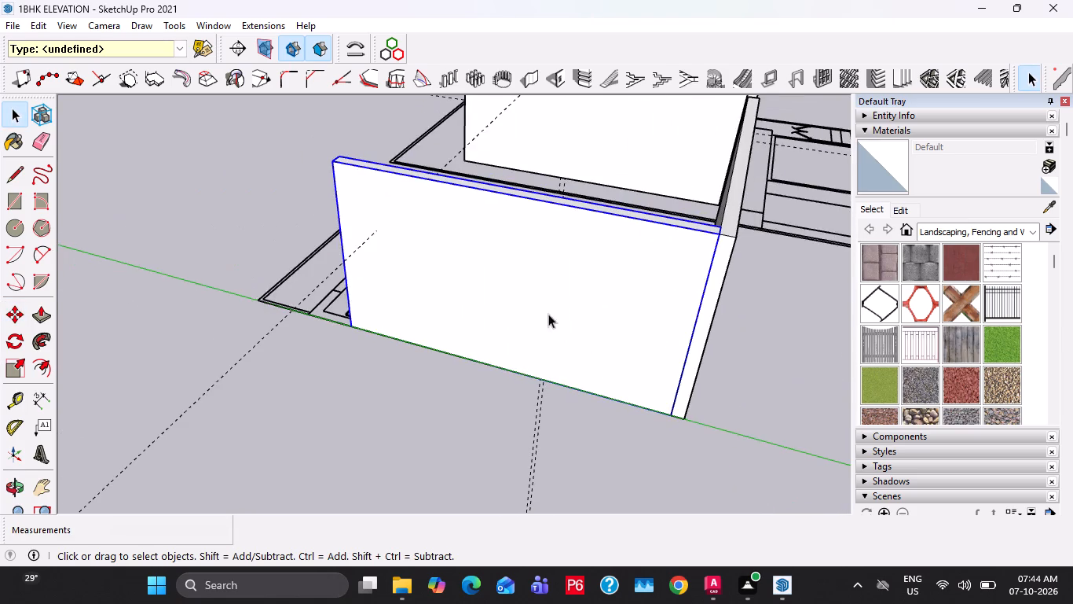
pyautogui.moveTo(458, 284); pyautogui.dragTo(642, 252, button='middle')
pyautogui.doubleClick(590, 259)
pyautogui.moveTo(511, 259); pyautogui.dragTo(590, 249, button='middle')
pyautogui.scroll(2, 555, 252)
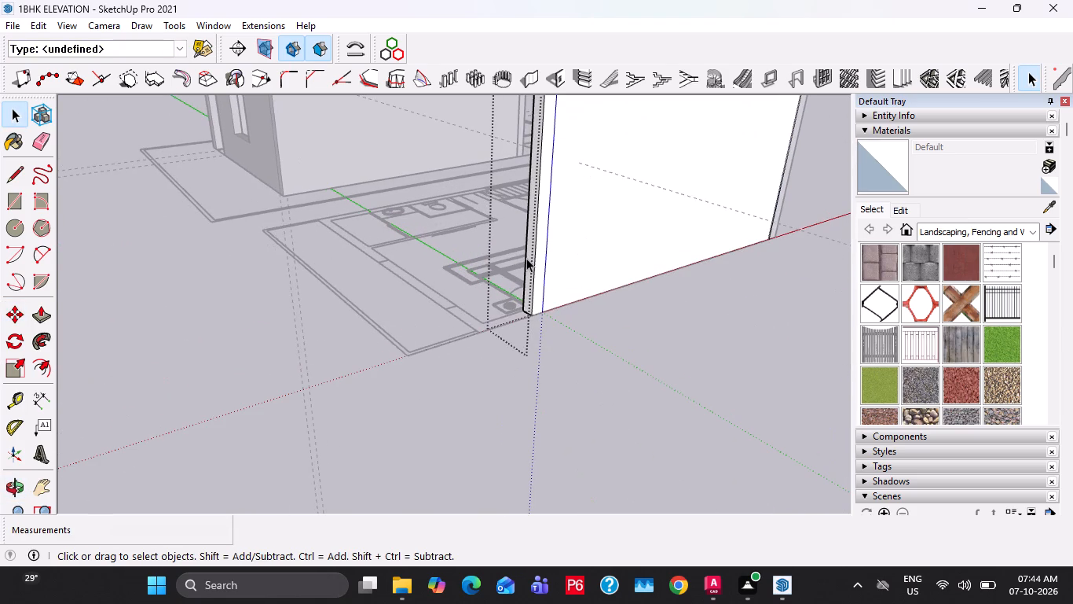
pyautogui.click(527, 258)
pyautogui.press('p')
pyautogui.click(527, 258)
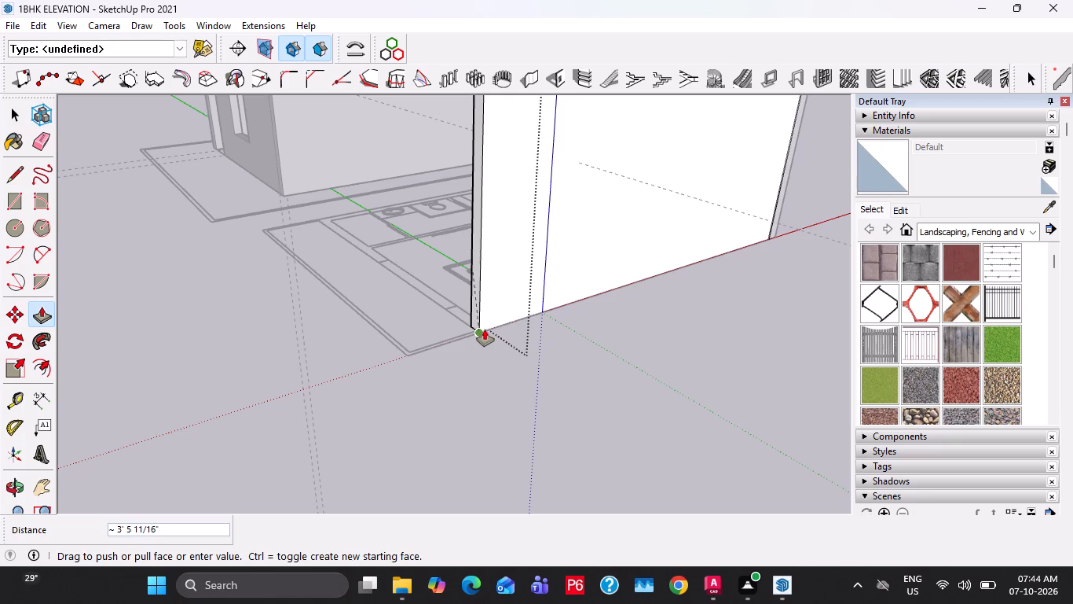
pyautogui.click(485, 330)
pyautogui.press('space')
pyautogui.press('Escape')
# Hide the long wall group standing on the plan's window side.
pyautogui.rightClick(544, 273)
pyautogui.click(564, 295)
# Place parallel guides on the plan at both edges of the window in the outer wall beside the stair-side room.
pyautogui.moveTo(693, 277); pyautogui.dragTo(672, 332, button='middle')
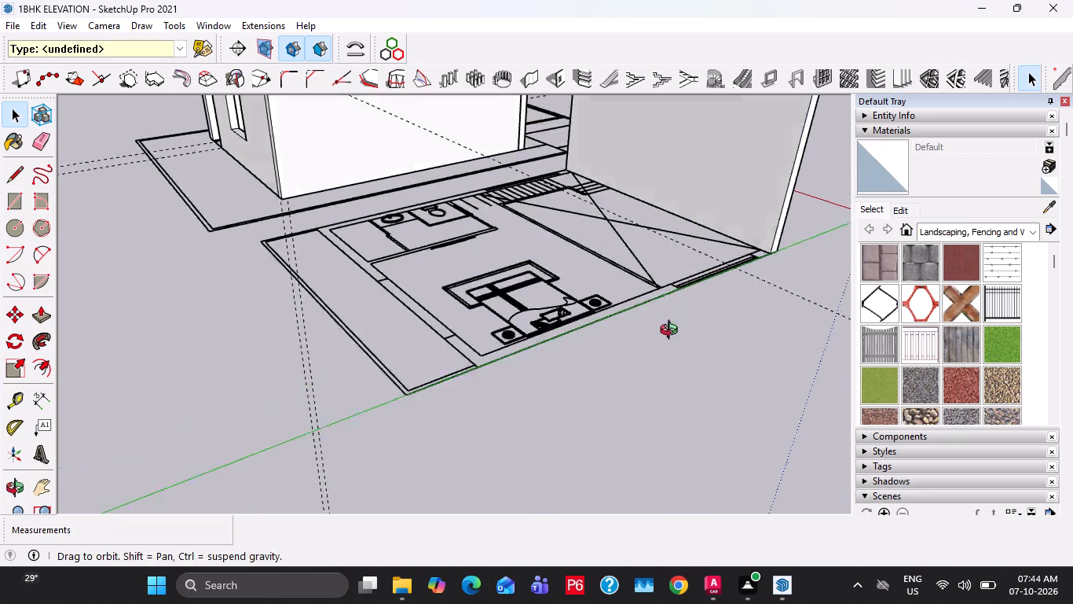
pyautogui.moveTo(672, 332); pyautogui.dragTo(649, 369, button='middle')
pyautogui.scroll(7, 696, 327)
pyautogui.press('y')
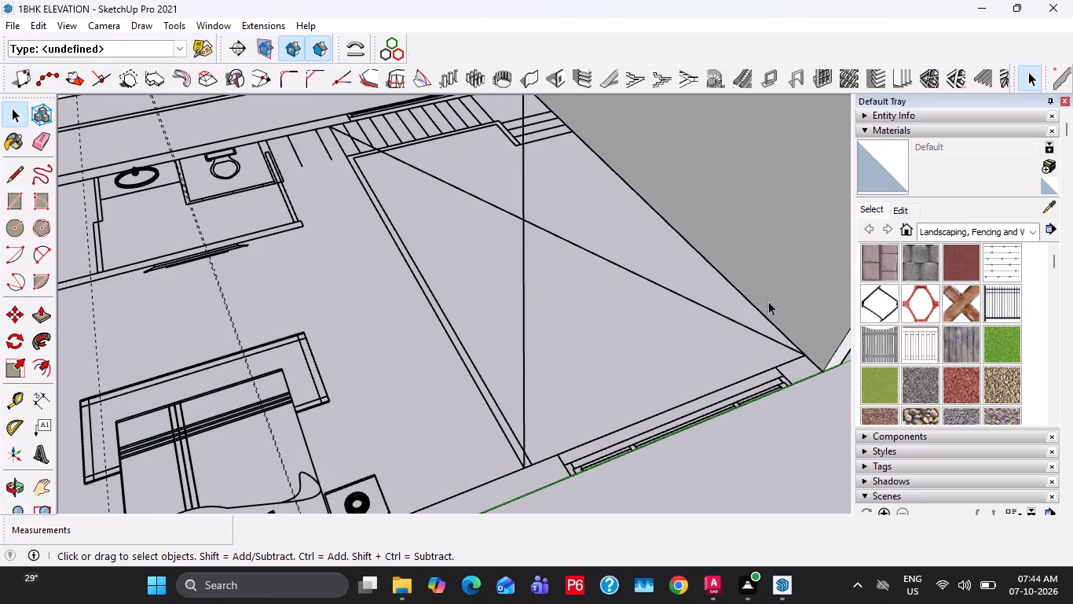
pyautogui.press('t')
pyautogui.click(767, 311)
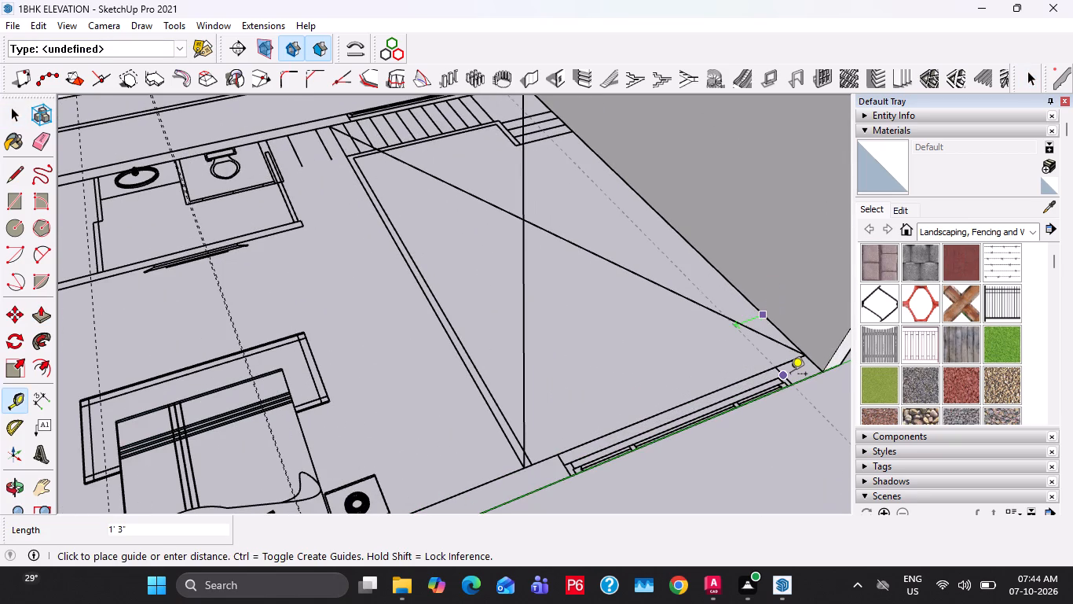
pyautogui.click(790, 375)
pyautogui.click(719, 304)
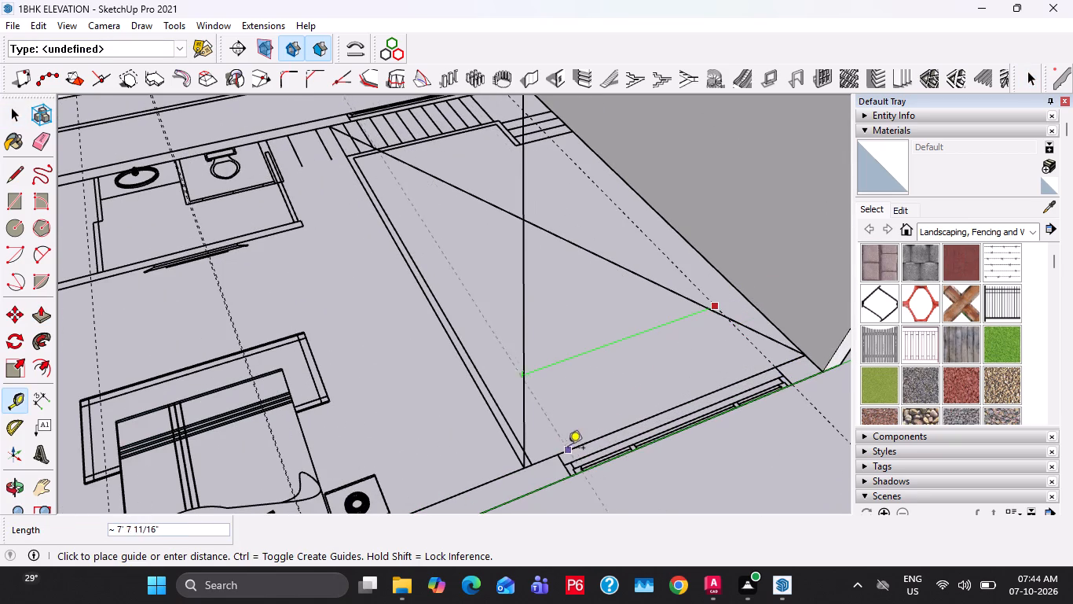
pyautogui.click(563, 459)
pyautogui.press('space')
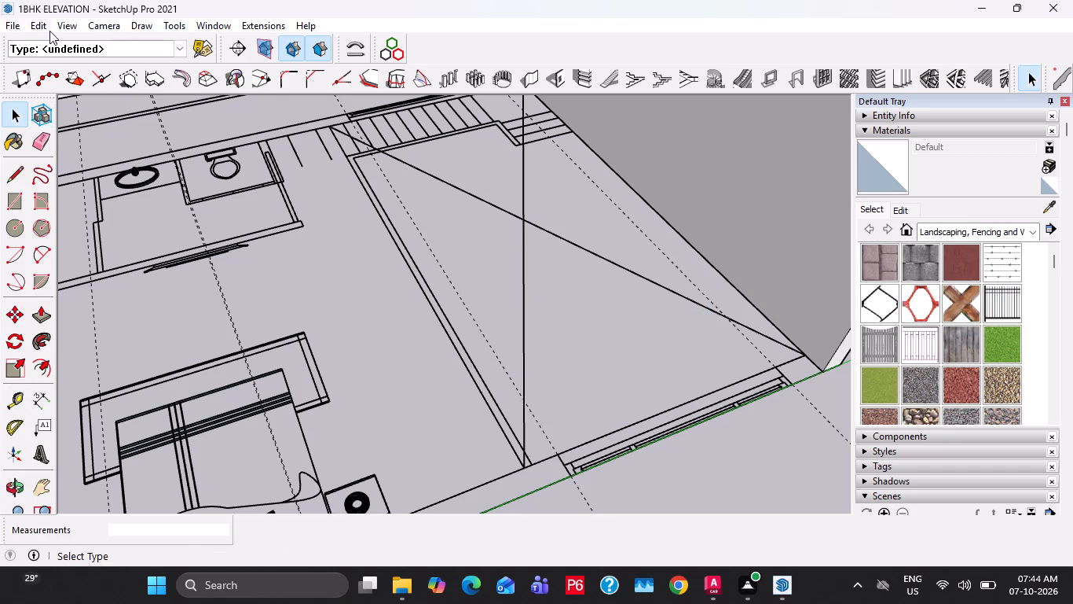
# Unhide the last hidden wall group.
pyautogui.click(29, 24)
pyautogui.click(94, 276)
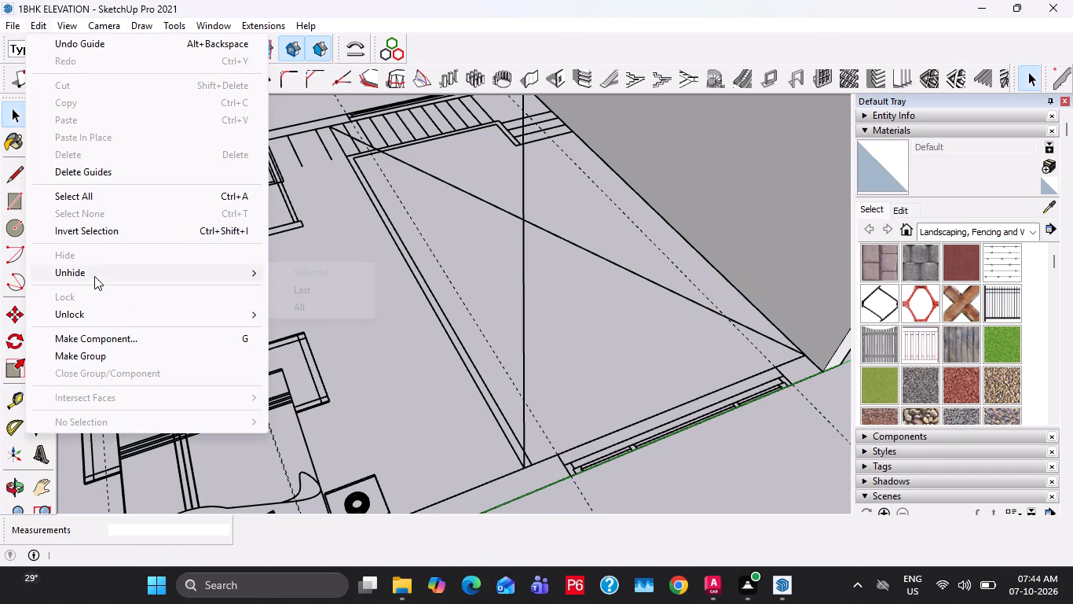
pyautogui.click(311, 290)
# Place vertical guides on the outer wall's face at both window edges, aligned with the guides on the plan.
pyautogui.scroll(-5, 313, 290)
pyautogui.moveTo(676, 359); pyautogui.dragTo(588, 289, button='middle')
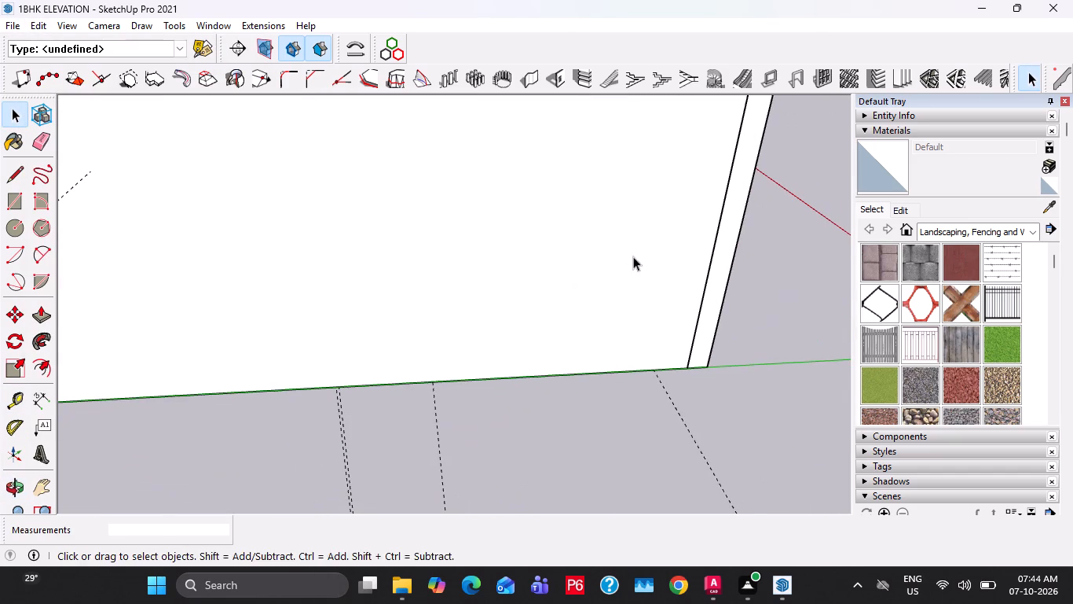
pyautogui.press('t')
pyautogui.click(709, 256)
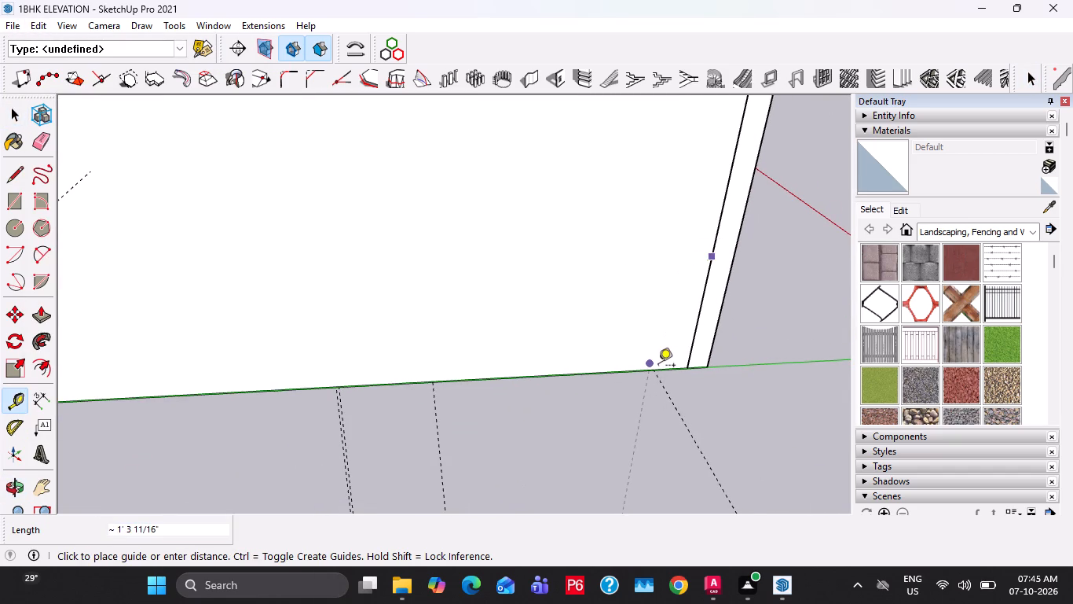
pyautogui.scroll(15, 660, 371)
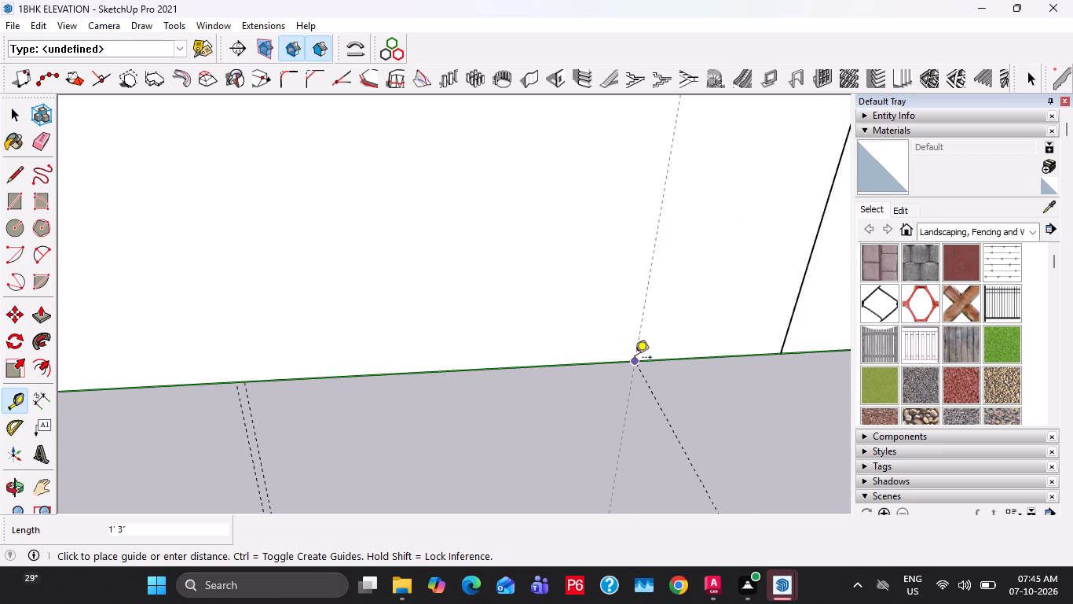
pyautogui.click(635, 359)
pyautogui.scroll(-2, 635, 359)
pyautogui.click(637, 329)
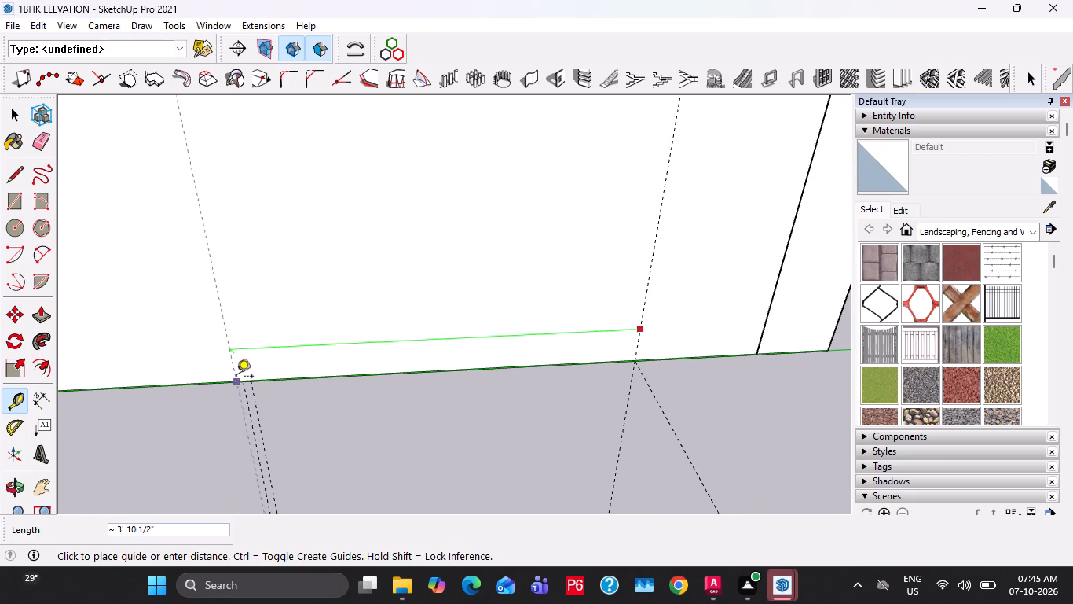
pyautogui.moveTo(260, 370); pyautogui.dragTo(324, 333, button='middle')
pyautogui.scroll(-5, 324, 333)
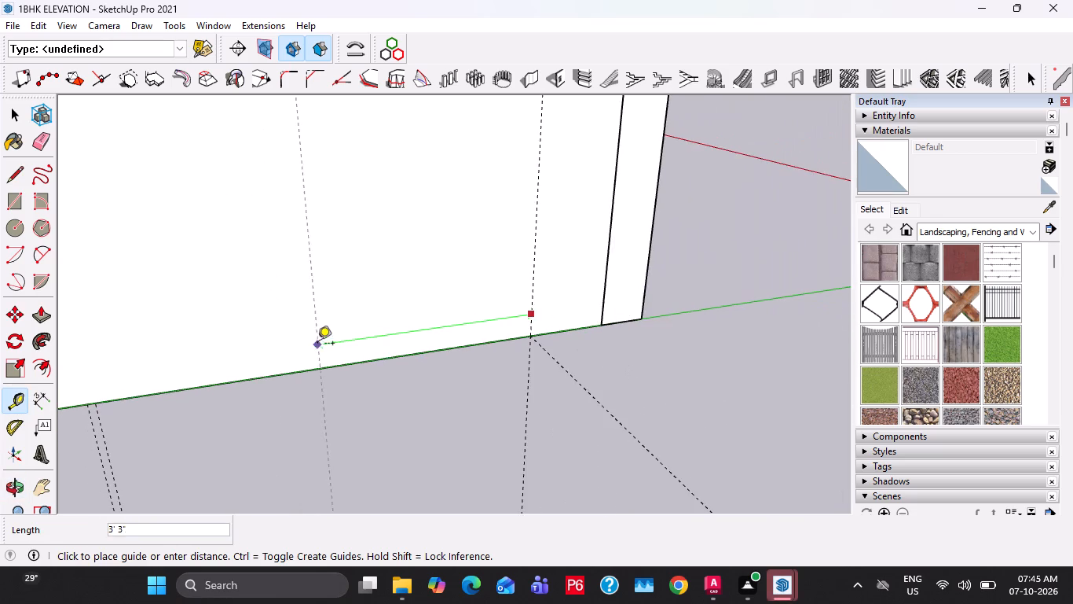
pyautogui.scroll(-11, 314, 352)
pyautogui.moveTo(295, 352); pyautogui.dragTo(369, 313, button='middle')
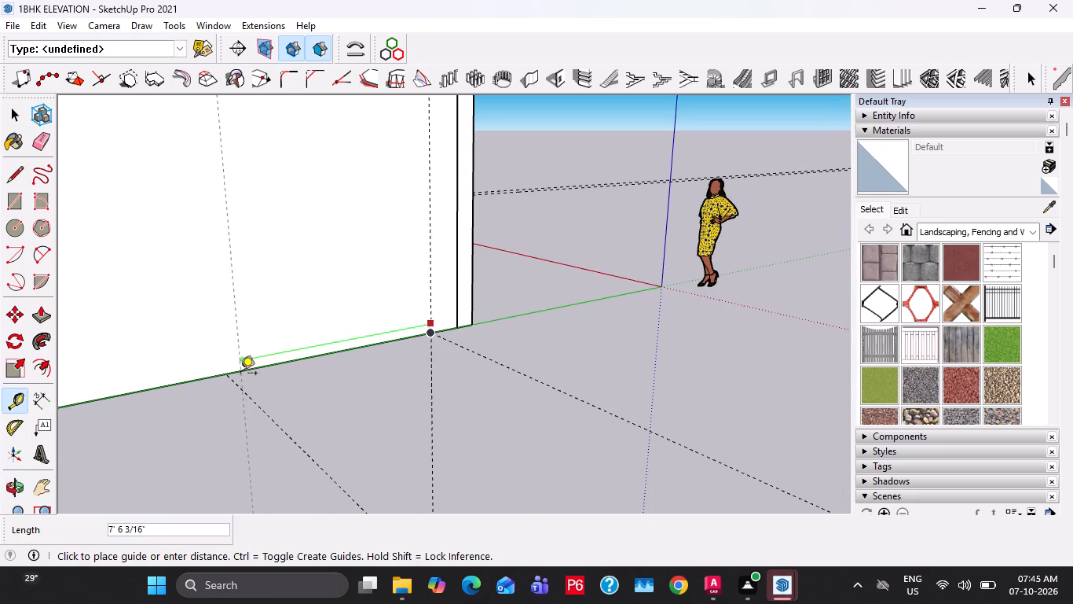
pyautogui.click(227, 376)
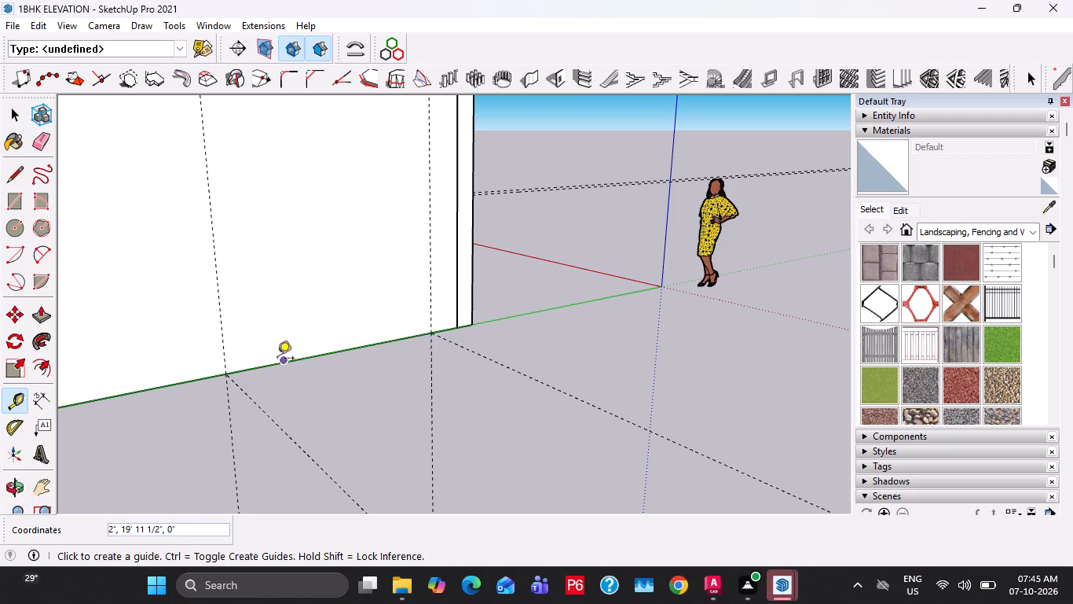
pyautogui.click(277, 359)
pyautogui.press('space')
# Place a horizontal guide 3' above the wall's base for the sill and another 5' above it for the window head.
pyautogui.press('t')
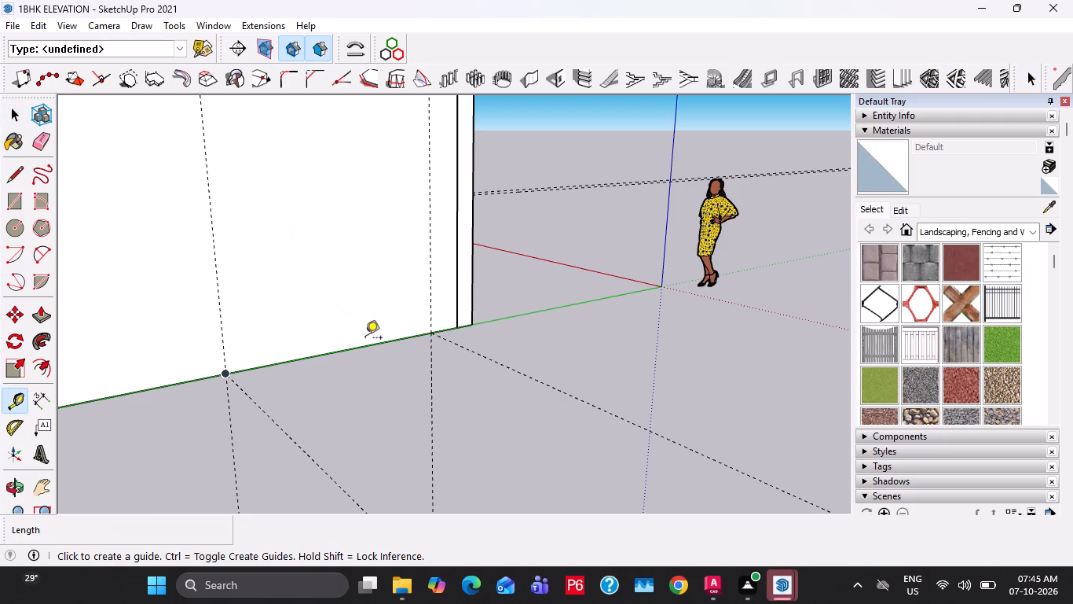
pyautogui.click(366, 345)
pyautogui.press('3')
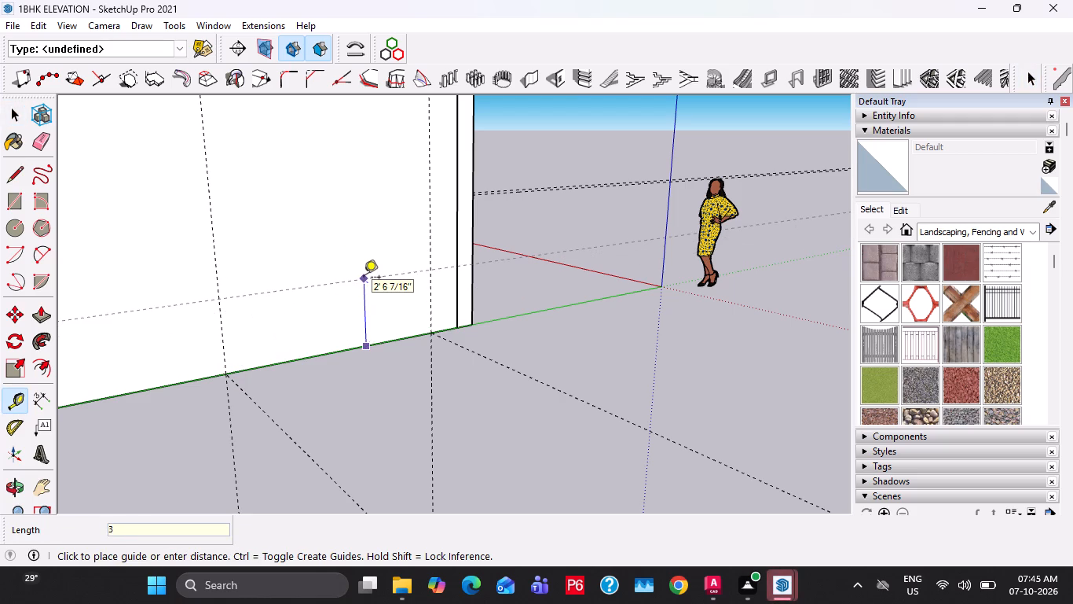
pyautogui.press("'")
pyautogui.press('Return')
pyautogui.press('space')
pyautogui.press('t')
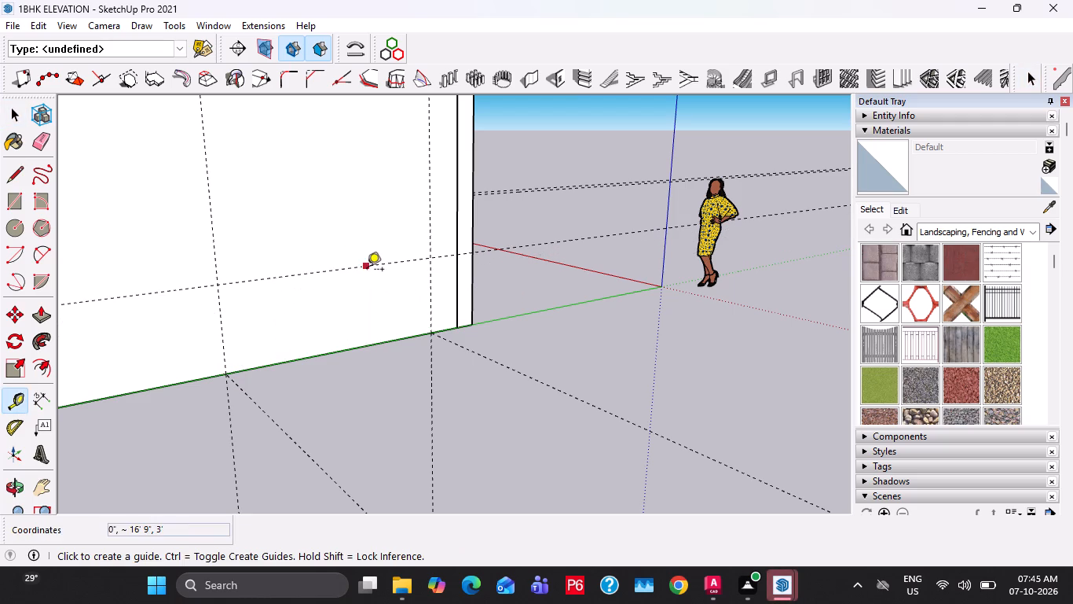
pyautogui.moveTo(367, 271); pyautogui.dragTo(367, 226)
pyautogui.write("5'")
pyautogui.press('Return')
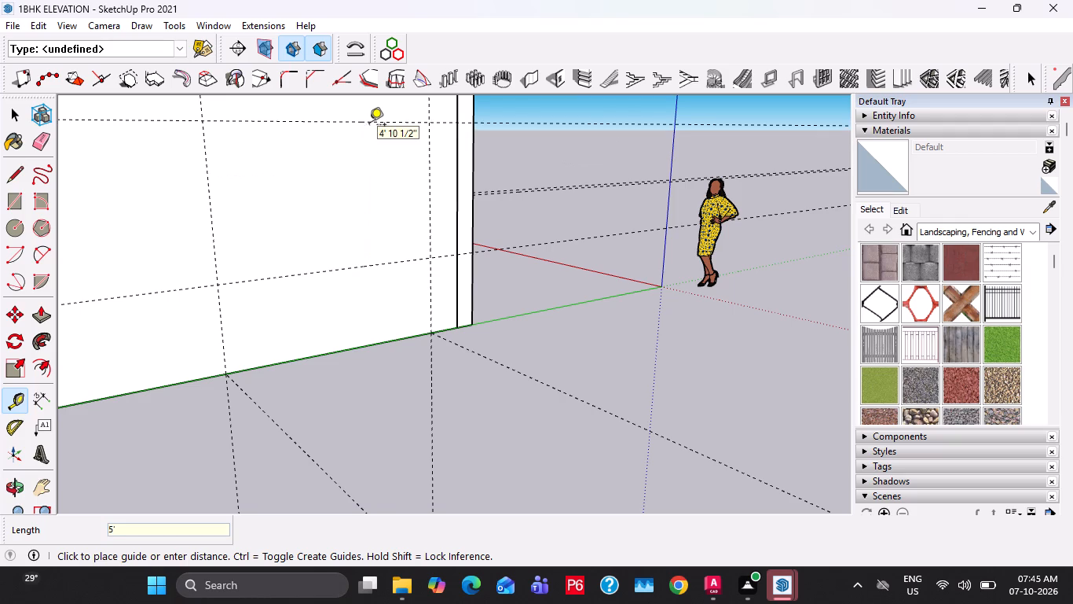
pyautogui.press('space')
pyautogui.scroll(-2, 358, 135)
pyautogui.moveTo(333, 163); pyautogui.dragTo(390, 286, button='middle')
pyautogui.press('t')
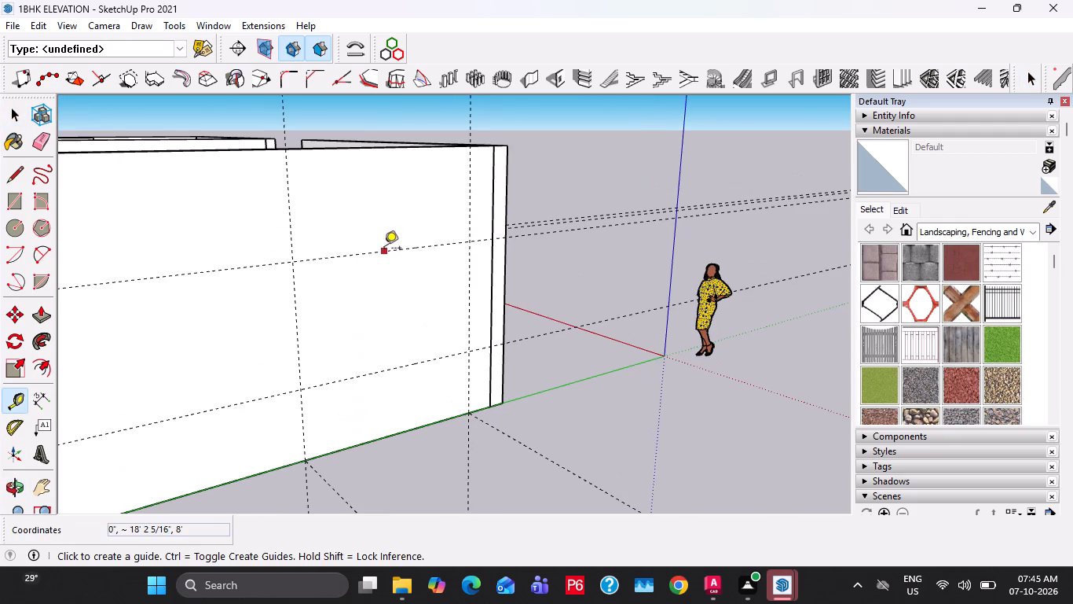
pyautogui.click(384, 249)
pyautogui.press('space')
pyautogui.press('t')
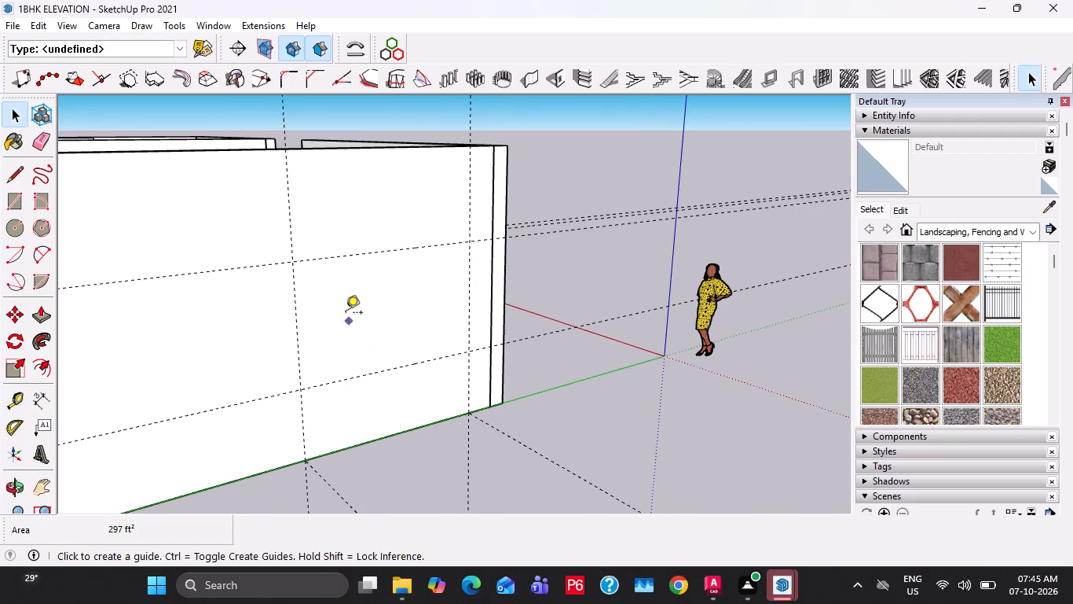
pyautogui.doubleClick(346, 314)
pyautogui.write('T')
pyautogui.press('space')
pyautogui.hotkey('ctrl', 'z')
# Inside the wall group, draw a rectangle between the guides' intersections and Push/Pull it through the wall as the window opening.
pyautogui.doubleClick(346, 310)
pyautogui.press('r')
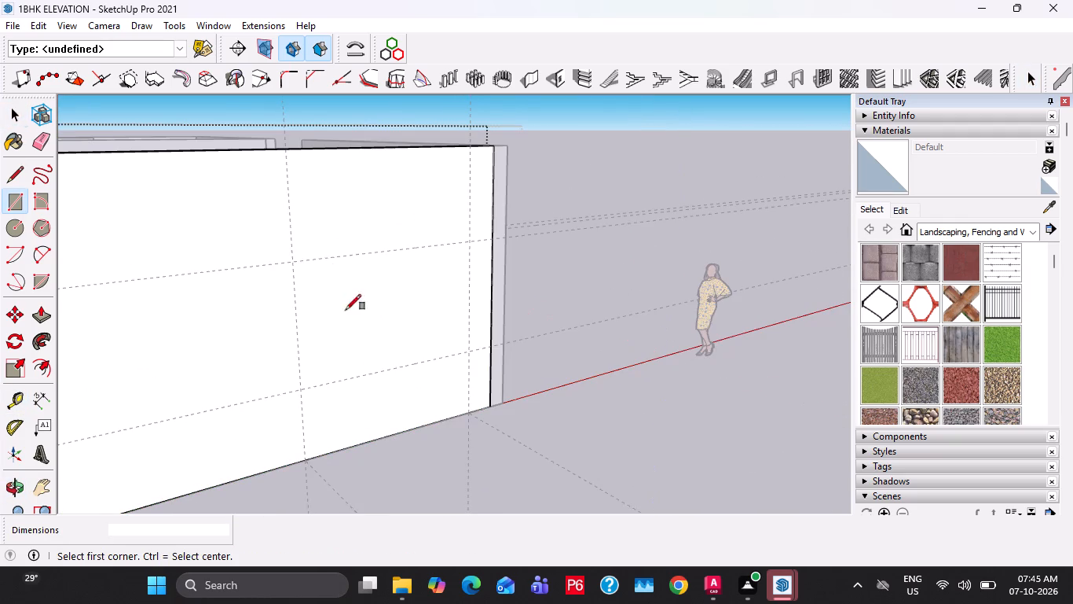
pyautogui.click(297, 260)
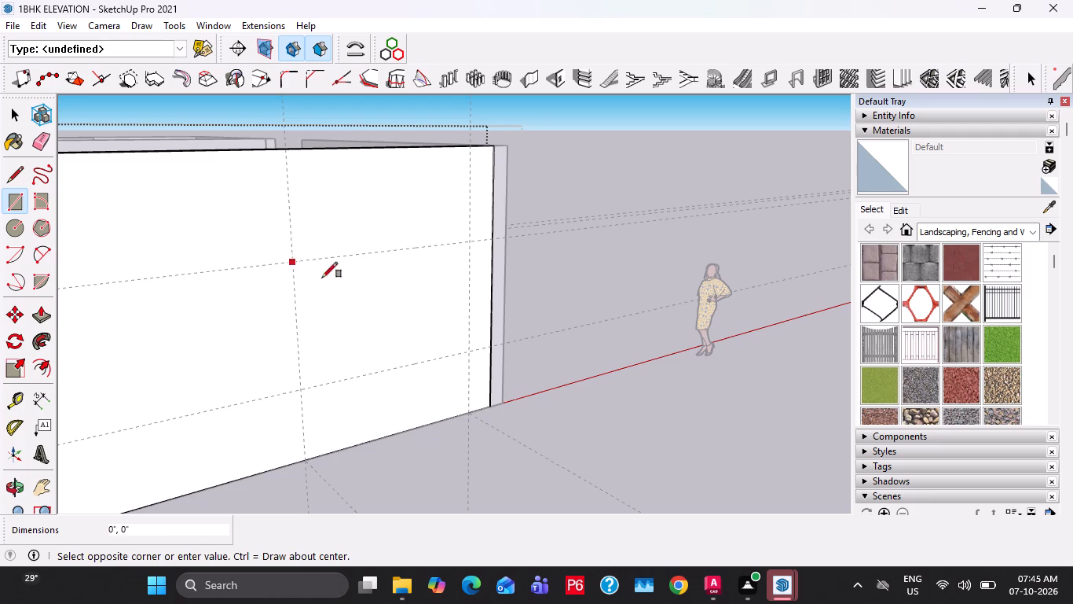
pyautogui.click(472, 351)
pyautogui.press('space')
pyautogui.click(446, 339)
pyautogui.press('p')
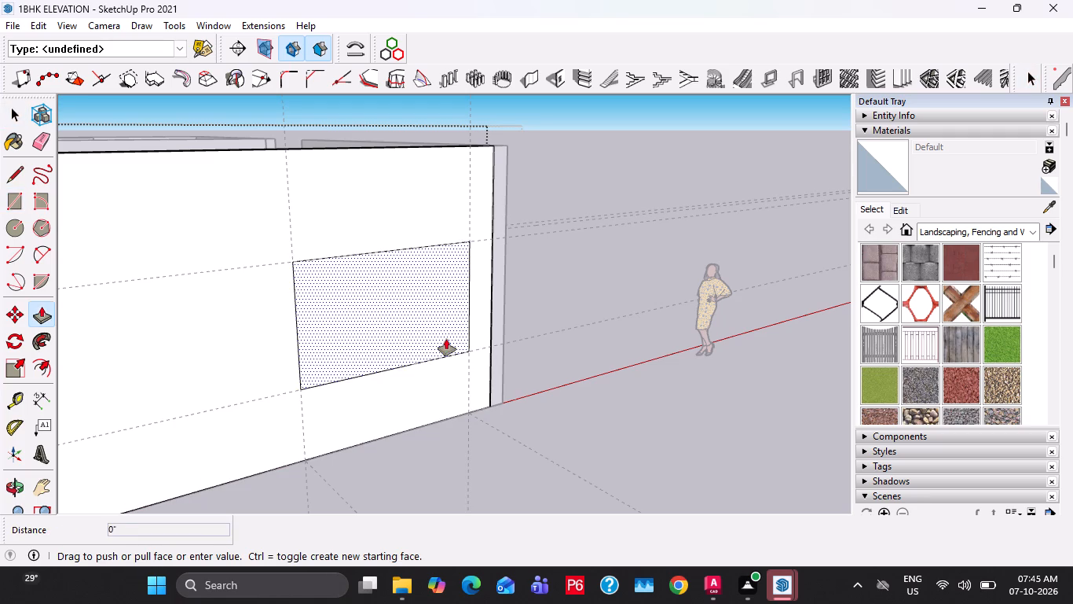
pyautogui.click(446, 339)
pyautogui.click(373, 317)
pyautogui.press('space')
pyautogui.press('Escape')
pyautogui.scroll(-11, 373, 315)
pyautogui.press('space')
# Delete all guides from the model.
pyautogui.moveTo(288, 322); pyautogui.dragTo(416, 380, button='middle')
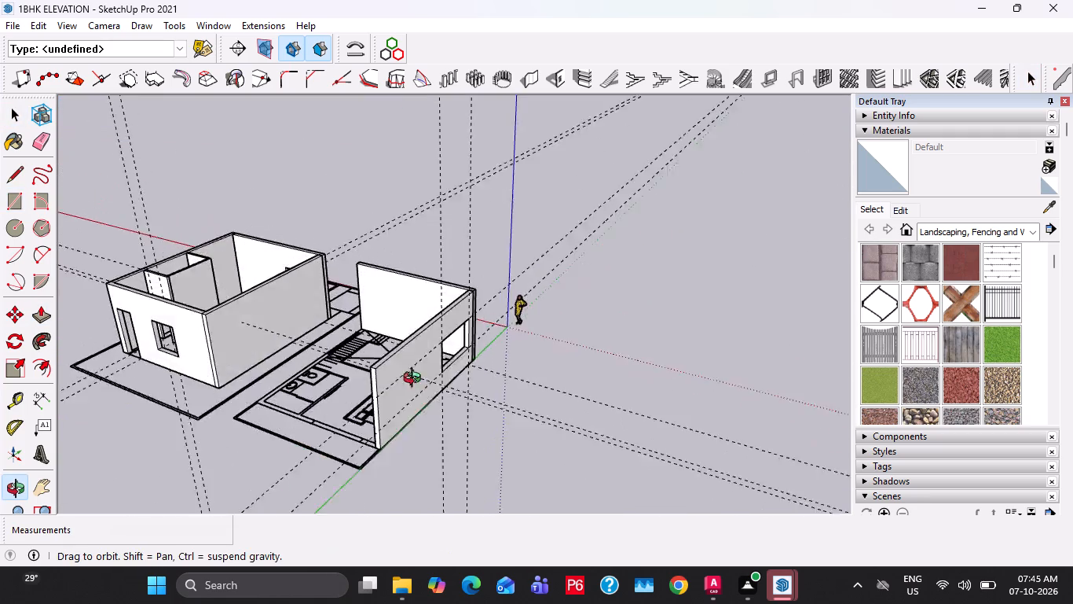
pyautogui.moveTo(416, 380); pyautogui.dragTo(632, 390, button='middle')
pyautogui.click(34, 20)
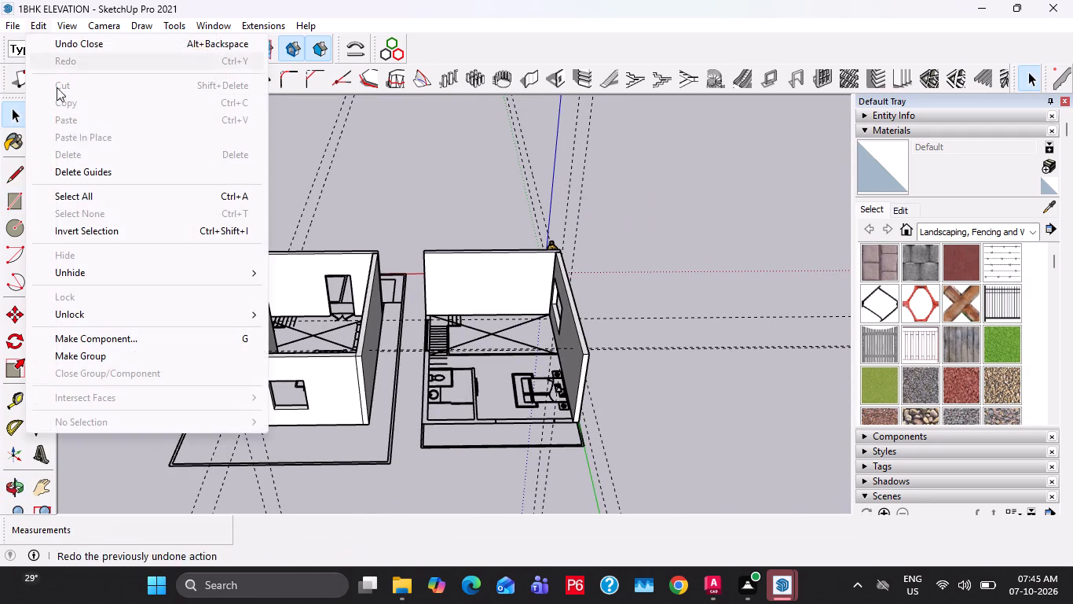
pyautogui.click(118, 169)
# Draw a 9" wide rectangle over the plan's wall strip between the bedroom and balcony, spanning the full width up to the window wall.
pyautogui.scroll(10, 489, 417)
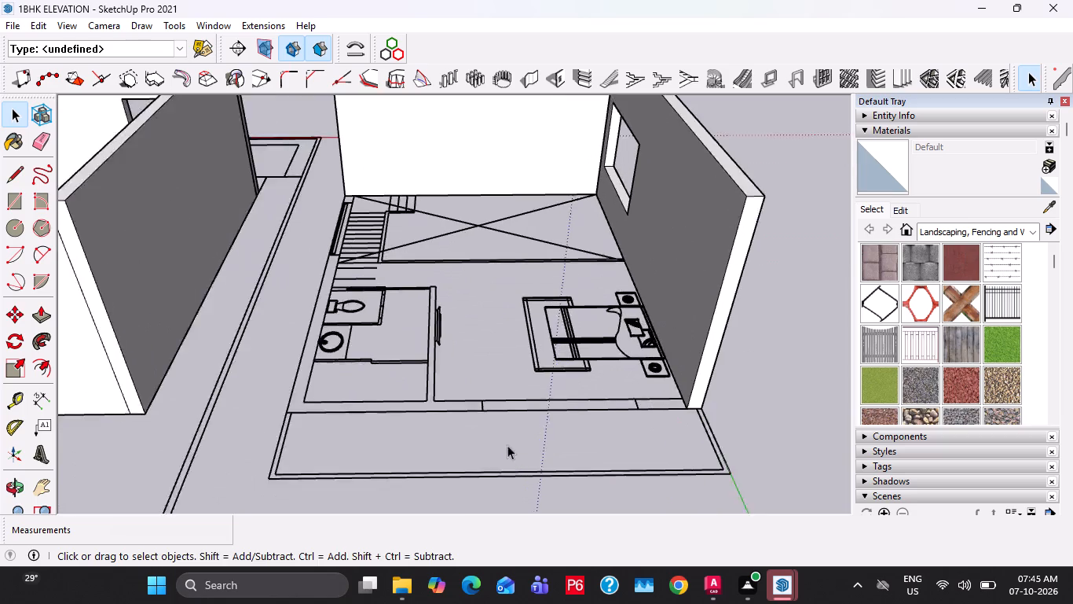
pyautogui.moveTo(518, 462); pyautogui.dragTo(561, 482, button='middle')
pyautogui.press('r')
pyautogui.scroll(5, 638, 459)
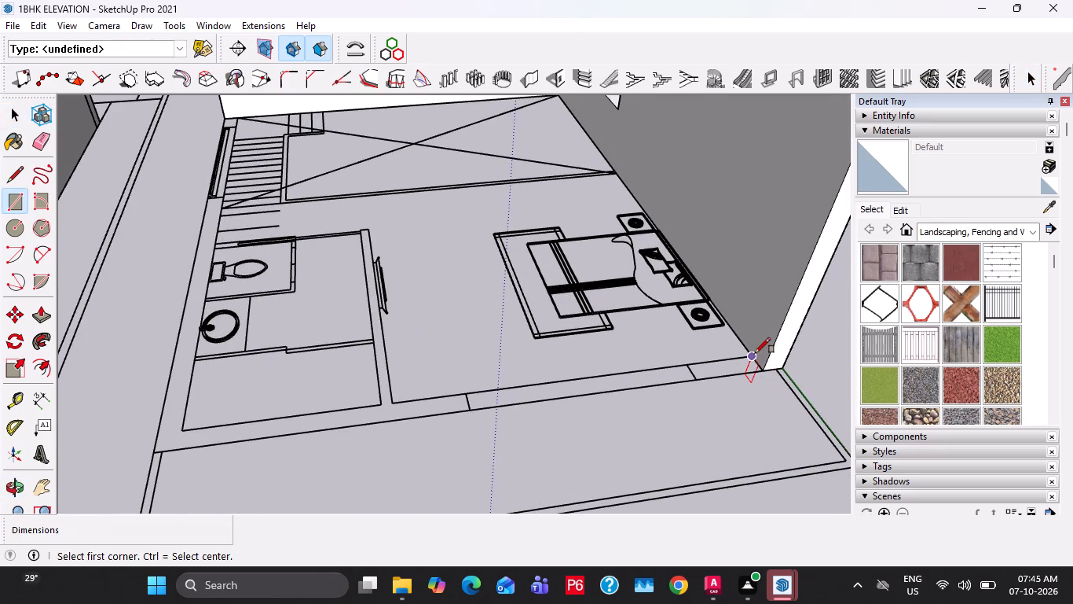
pyautogui.click(755, 353)
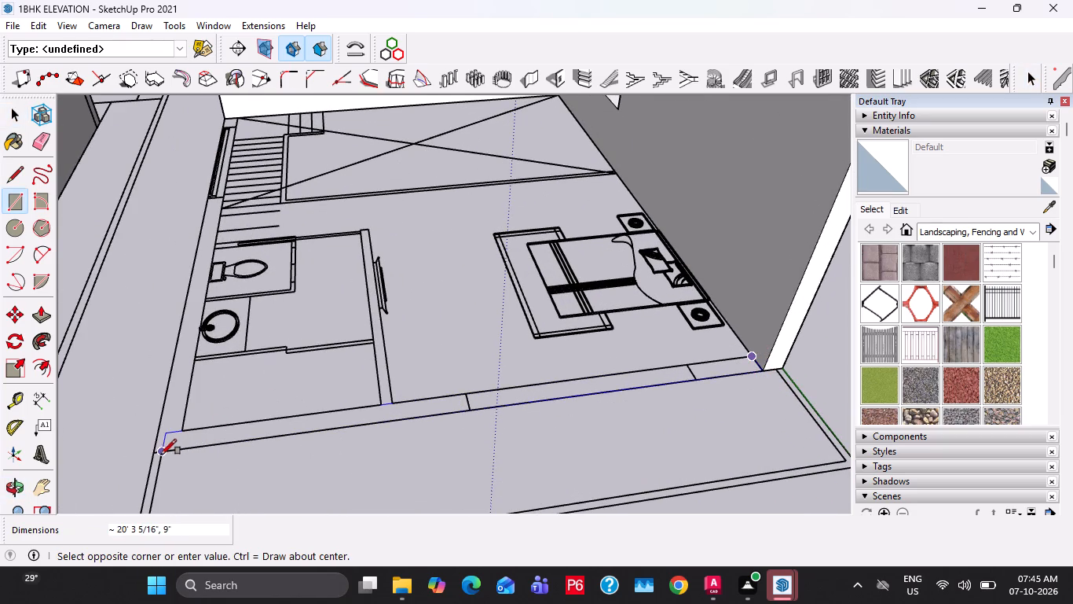
pyautogui.click(155, 454)
pyautogui.press('space')
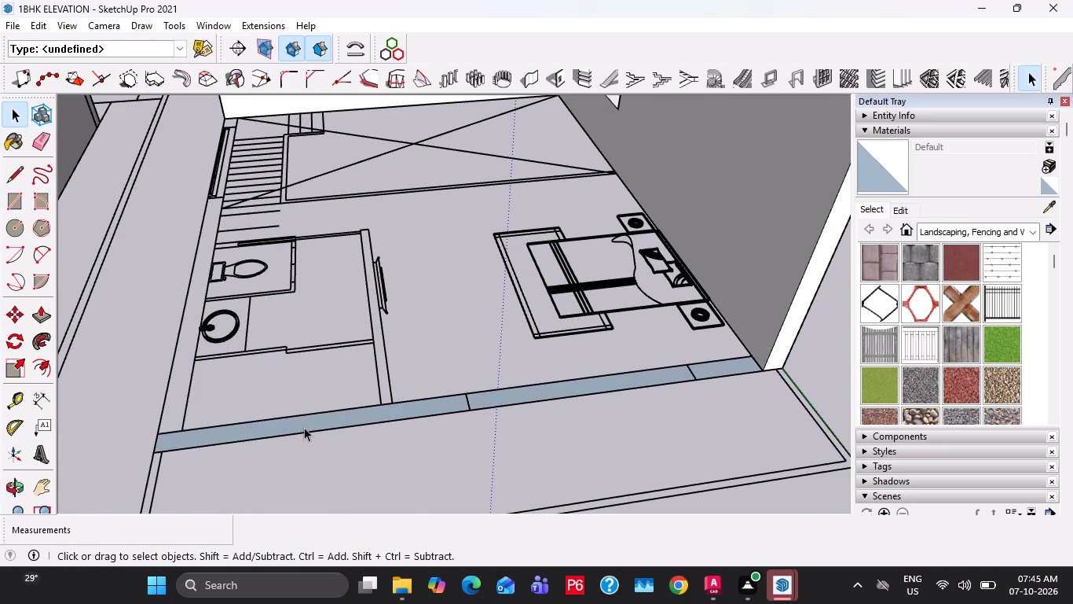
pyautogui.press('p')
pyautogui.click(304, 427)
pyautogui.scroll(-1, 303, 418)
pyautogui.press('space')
# Place guides along both edge lines of the opening marked in the balcony-side wall strip.
pyautogui.scroll(9, 427, 394)
pyautogui.press('t')
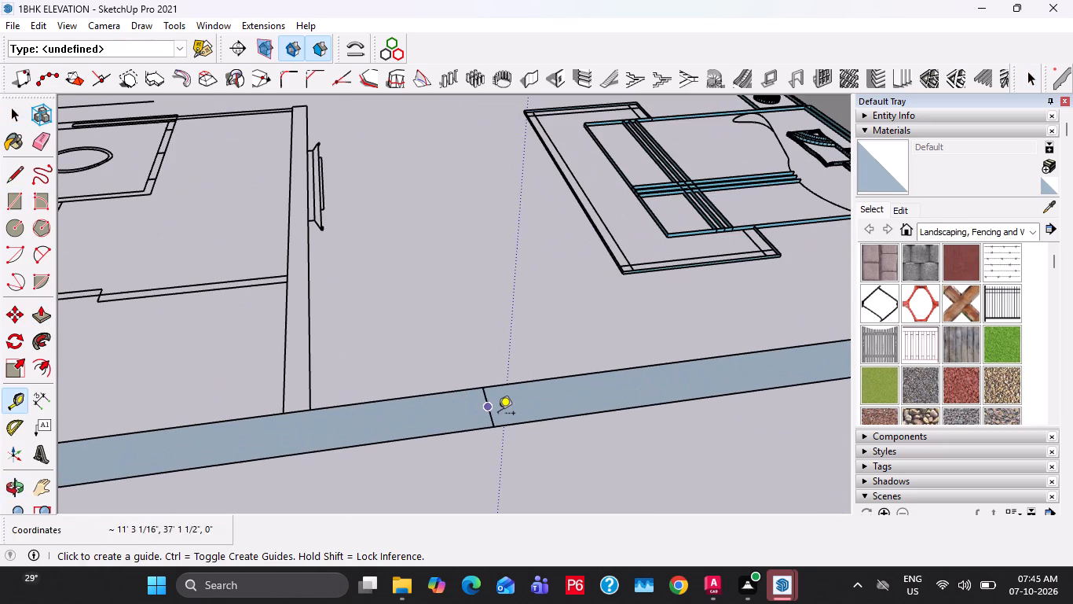
pyautogui.doubleClick(491, 405)
pyautogui.scroll(-5, 456, 381)
pyautogui.scroll(4, 721, 356)
pyautogui.scroll(1, 825, 352)
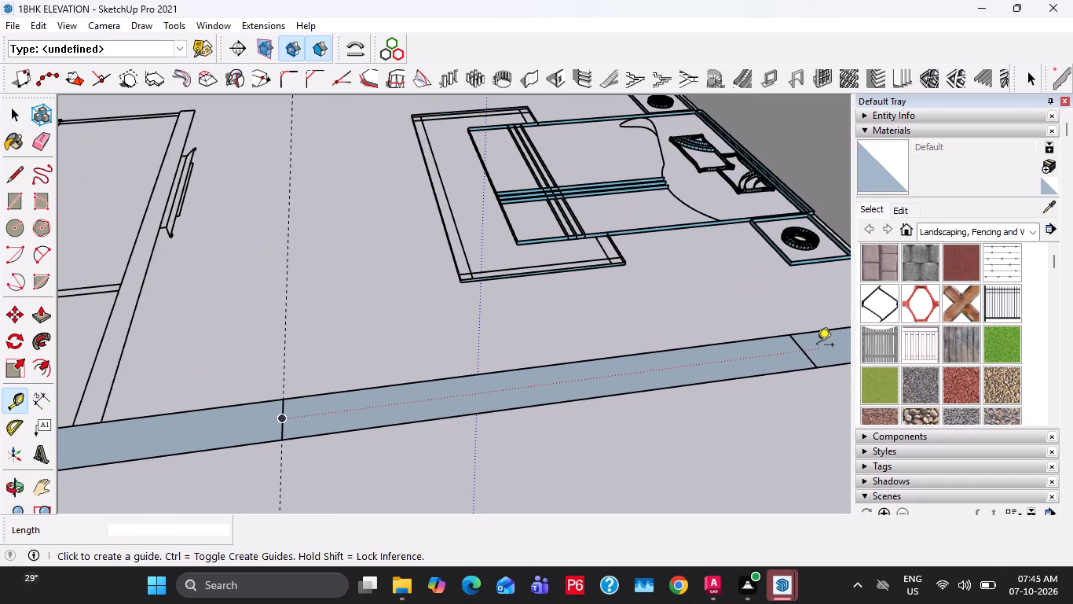
pyautogui.doubleClick(800, 352)
pyautogui.scroll(-6, 558, 359)
pyautogui.press('space')
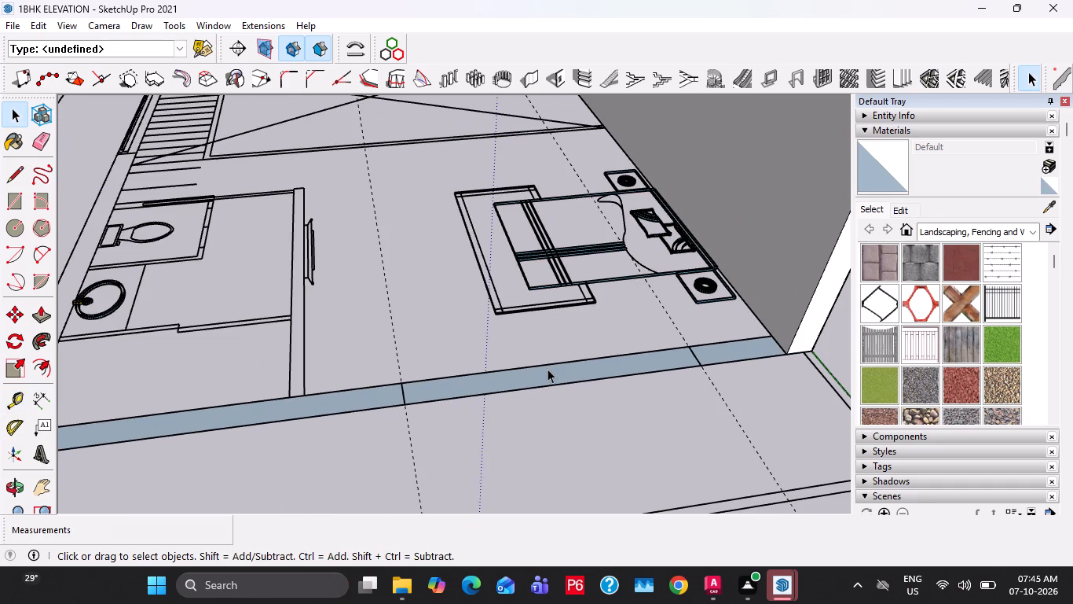
# Push/Pull the balcony-side wall strip up 12' to match the top of the adjoining window wall.
pyautogui.click(547, 369)
pyautogui.scroll(-6, 547, 369)
pyautogui.press('p')
pyautogui.click(547, 369)
pyautogui.scroll(-6, 526, 359)
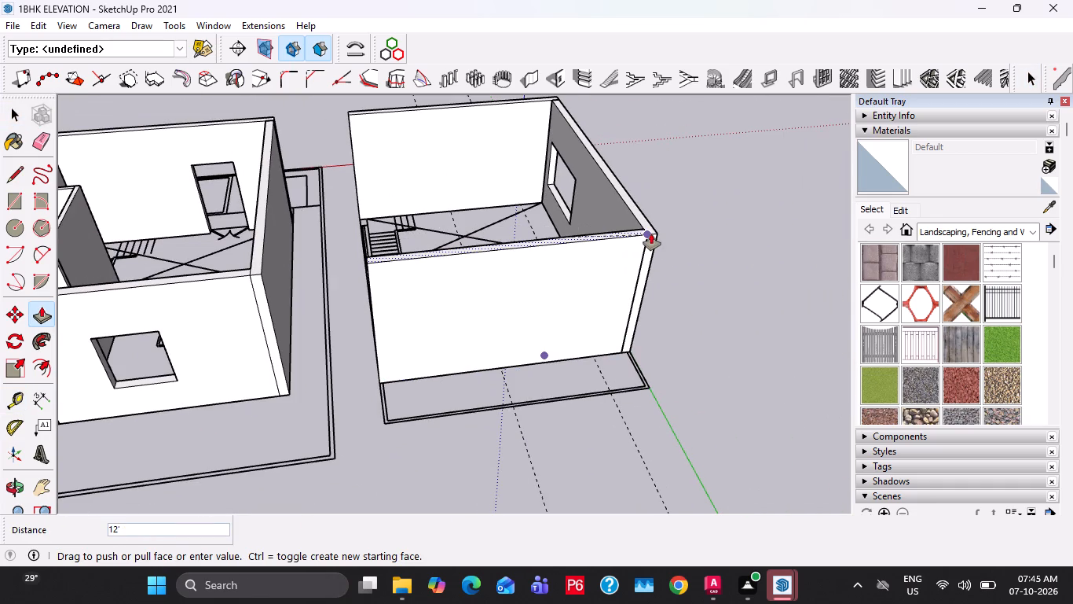
pyautogui.click(651, 234)
# Select all of the new balcony-side wall's geometry and make it a group.
pyautogui.press('space')
pyautogui.tripleClick(540, 293)
pyautogui.rightClick(540, 293)
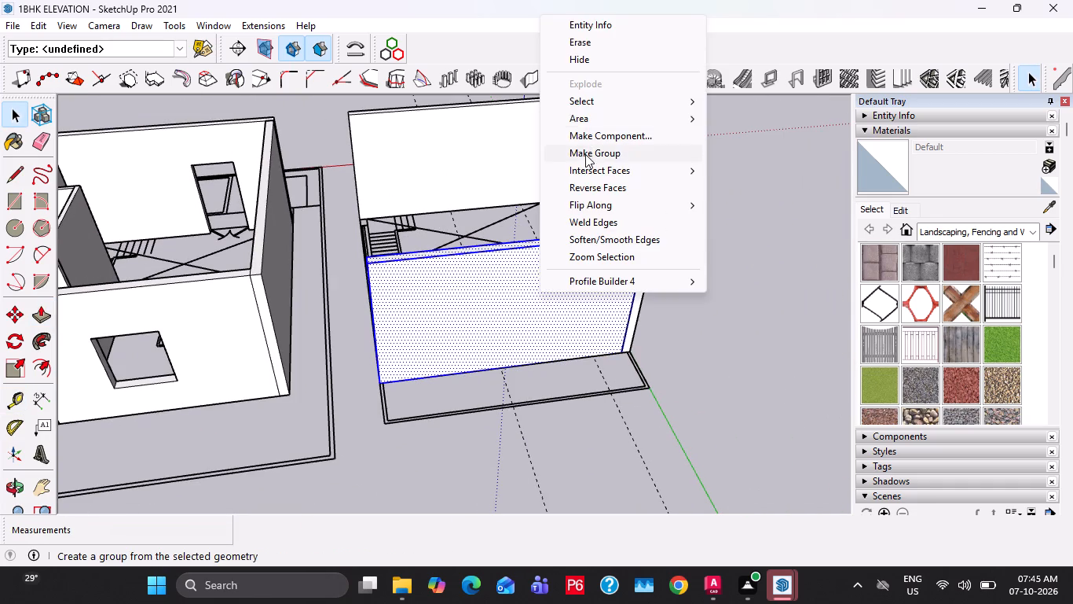
pyautogui.click(585, 154)
# Place vertical guides on the balcony-side wall face at both plan-marked opening edges, plus a horizontal guide 8' above its base.
pyautogui.scroll(5, 465, 293)
pyautogui.press('t')
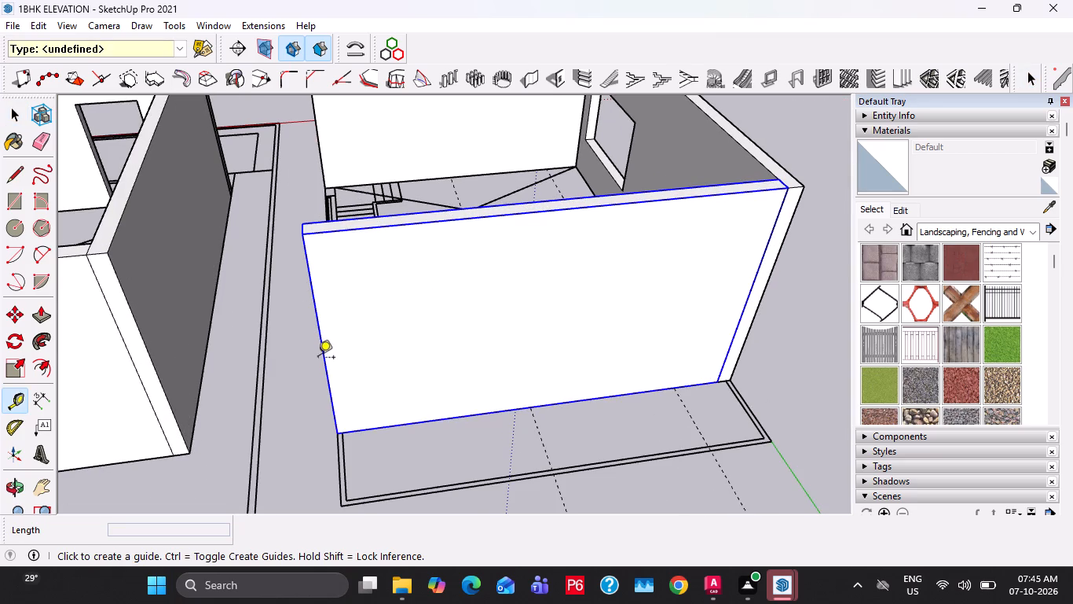
pyautogui.click(323, 366)
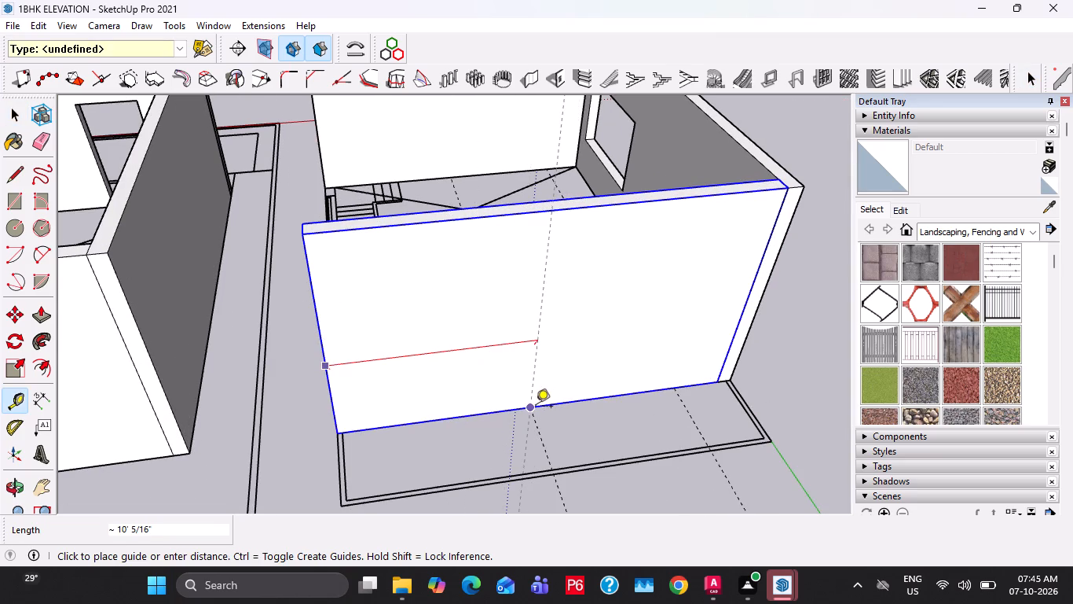
pyautogui.click(536, 407)
pyautogui.click(535, 379)
pyautogui.click(668, 389)
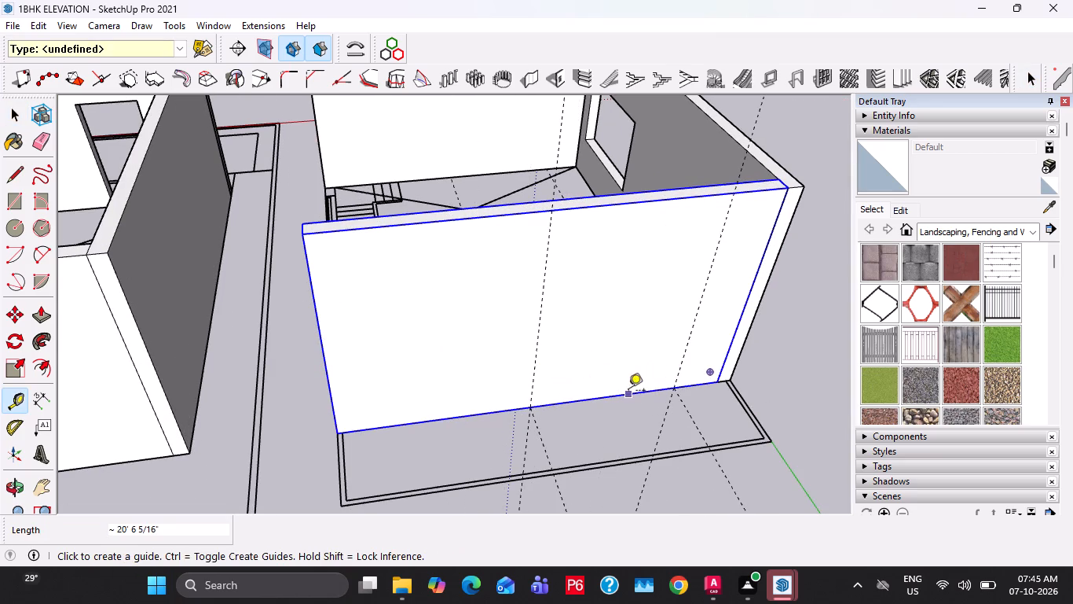
pyautogui.click(628, 392)
pyautogui.write("8'")
pyautogui.press('Return')
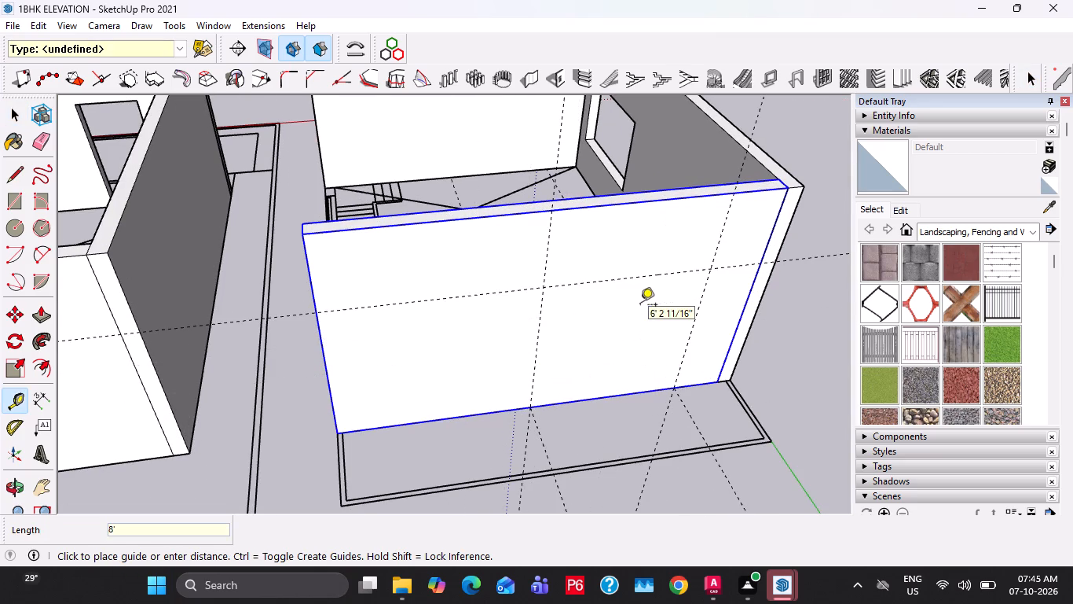
# Inside the balcony-side wall's group, draw the door rectangle from the 8' guide down to the base between the vertical guides.
pyautogui.press('space')
pyautogui.doubleClick(580, 305)
pyautogui.click(569, 311)
pyautogui.press('r')
pyautogui.click(543, 283)
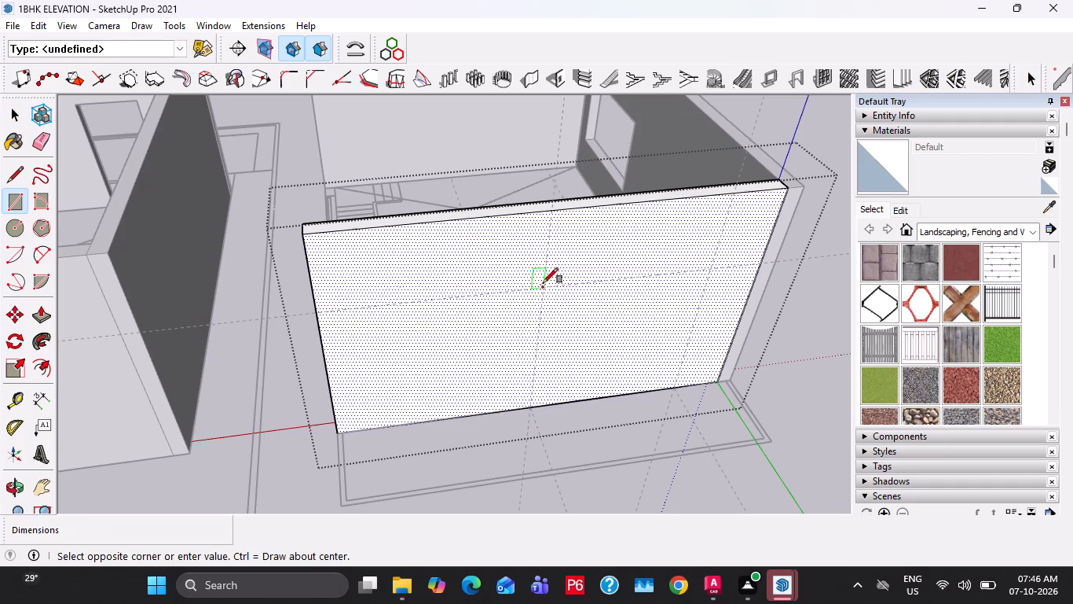
pyautogui.click(674, 386)
pyautogui.press('space')
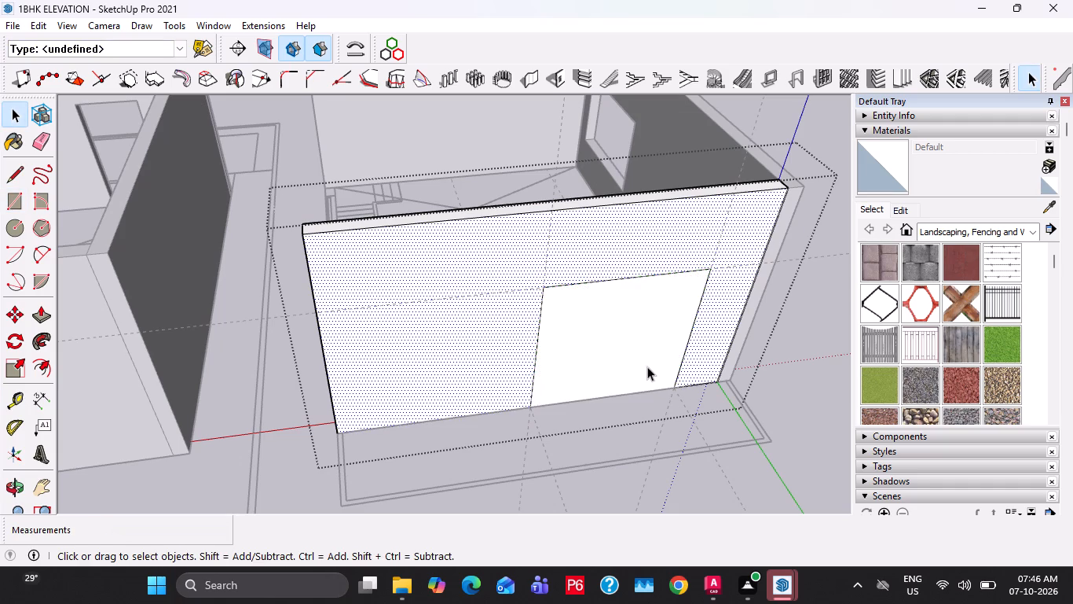
# Push/Pull the door rectangle through the wall's thickness to cut the balcony opening, and leave the group.
pyautogui.click(647, 366)
pyautogui.press('p')
pyautogui.click(645, 358)
pyautogui.click(623, 348)
pyautogui.press('space')
pyautogui.press('Escape')
pyautogui.scroll(-3, 623, 348)
pyautogui.press('Escape')
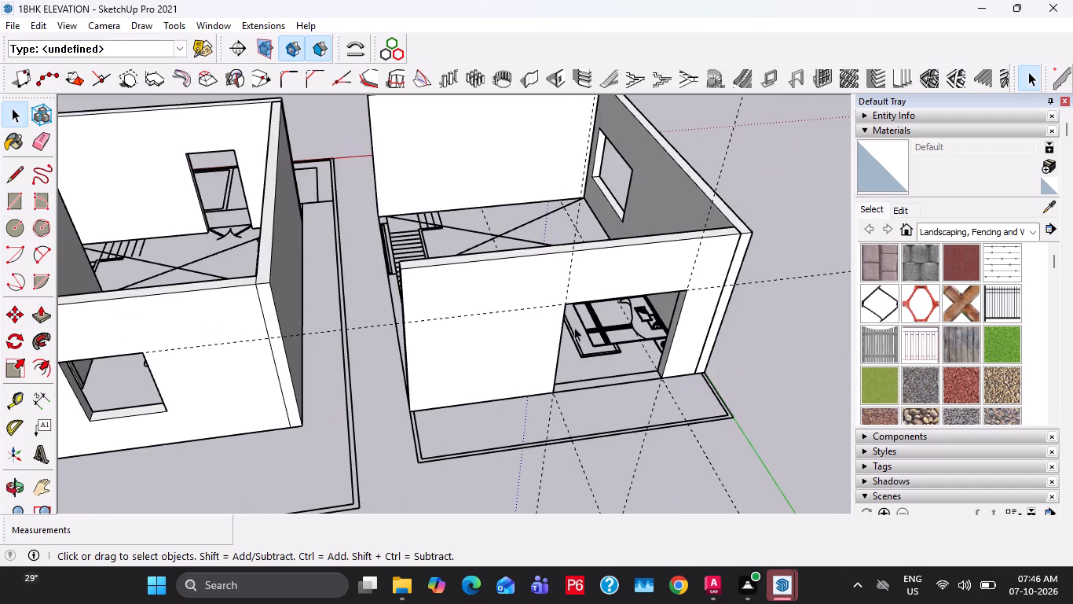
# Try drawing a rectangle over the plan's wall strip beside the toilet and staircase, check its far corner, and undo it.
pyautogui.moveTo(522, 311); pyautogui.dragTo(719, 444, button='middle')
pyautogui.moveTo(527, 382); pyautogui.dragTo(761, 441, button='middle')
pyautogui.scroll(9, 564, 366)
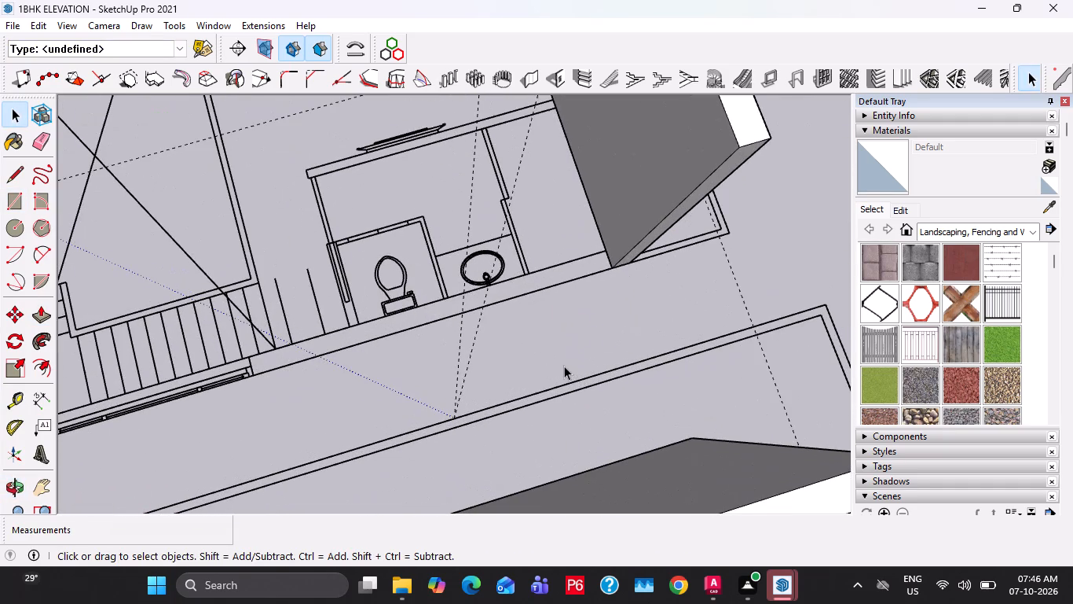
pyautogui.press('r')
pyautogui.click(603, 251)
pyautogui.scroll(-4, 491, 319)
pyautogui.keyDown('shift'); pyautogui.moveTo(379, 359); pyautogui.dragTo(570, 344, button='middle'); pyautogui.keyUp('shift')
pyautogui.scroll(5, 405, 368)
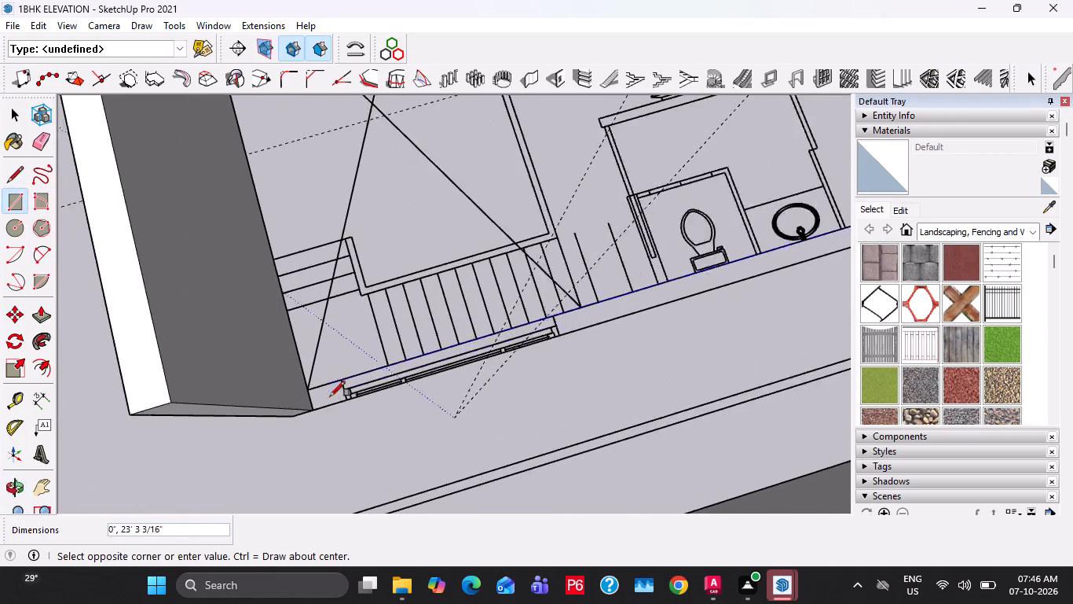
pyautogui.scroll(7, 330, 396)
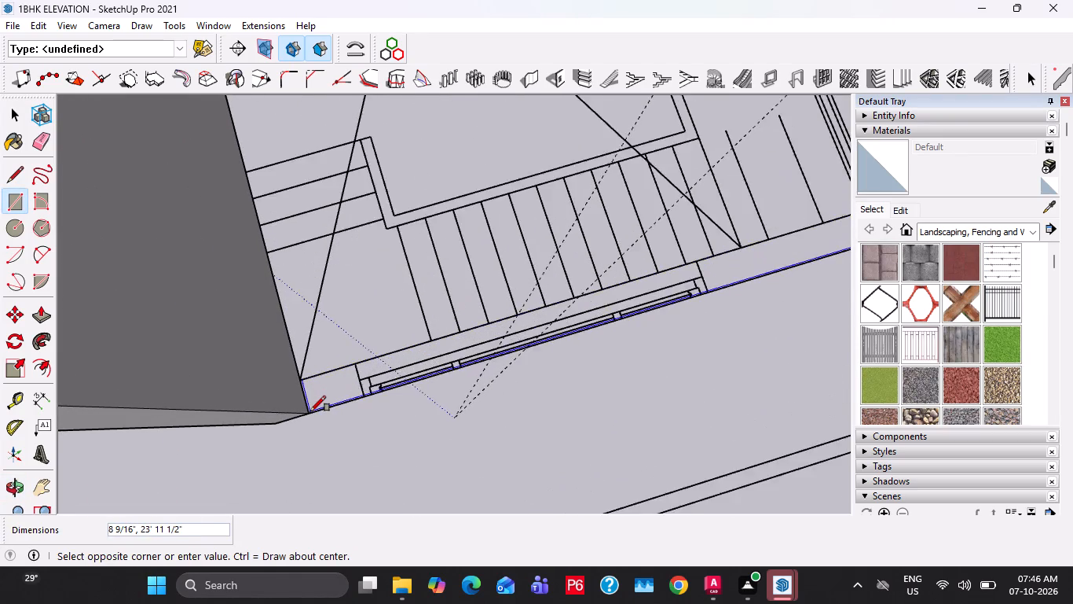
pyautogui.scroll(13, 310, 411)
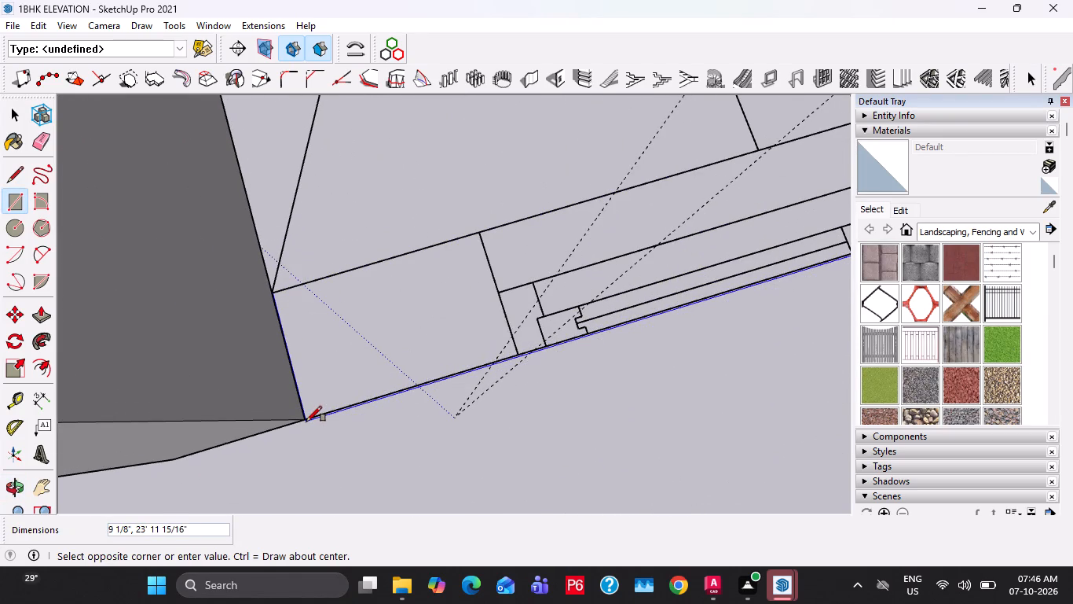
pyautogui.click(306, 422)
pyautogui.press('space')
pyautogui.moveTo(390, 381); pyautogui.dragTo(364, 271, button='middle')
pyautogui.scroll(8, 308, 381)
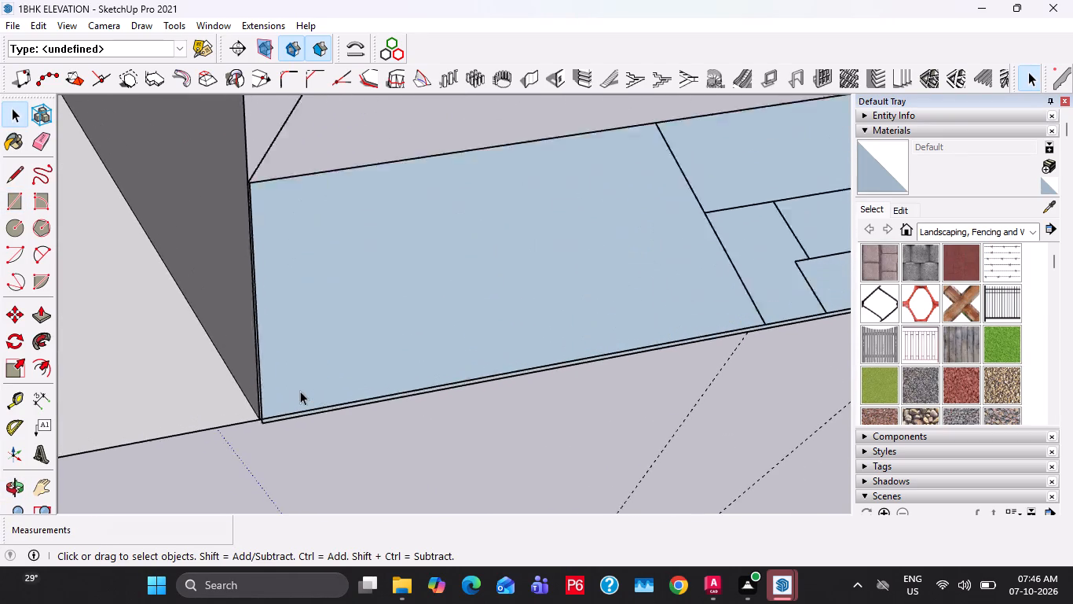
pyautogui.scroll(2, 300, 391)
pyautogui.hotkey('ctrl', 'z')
# Draw a 9" wide rectangle over the wall strip beside the staircase and toilet, spanning the full length between the two end walls.
pyautogui.press('r')
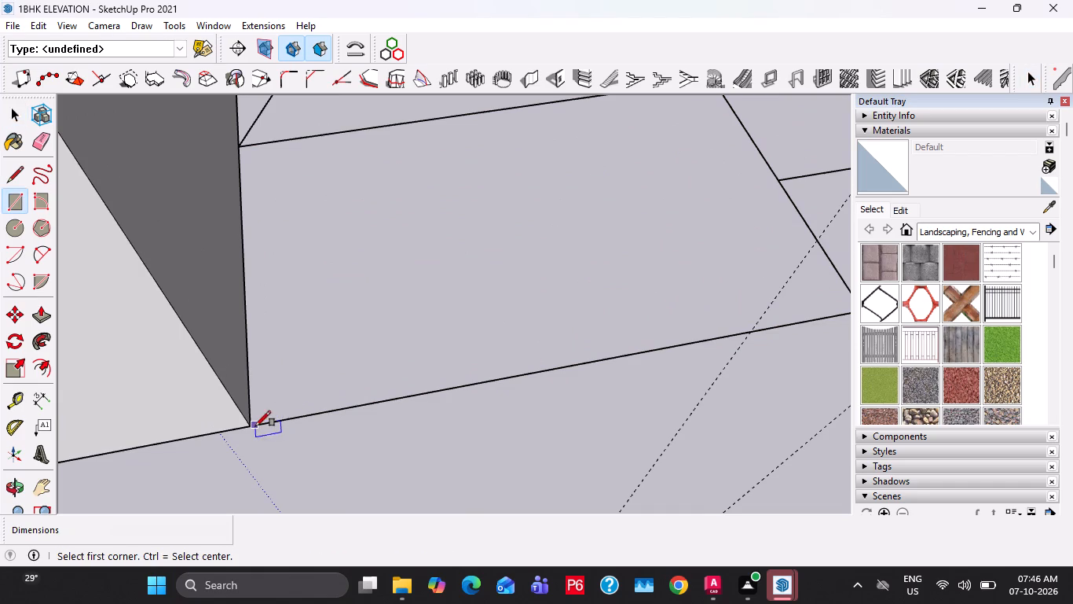
pyautogui.moveTo(261, 410); pyautogui.dragTo(272, 419, button='middle')
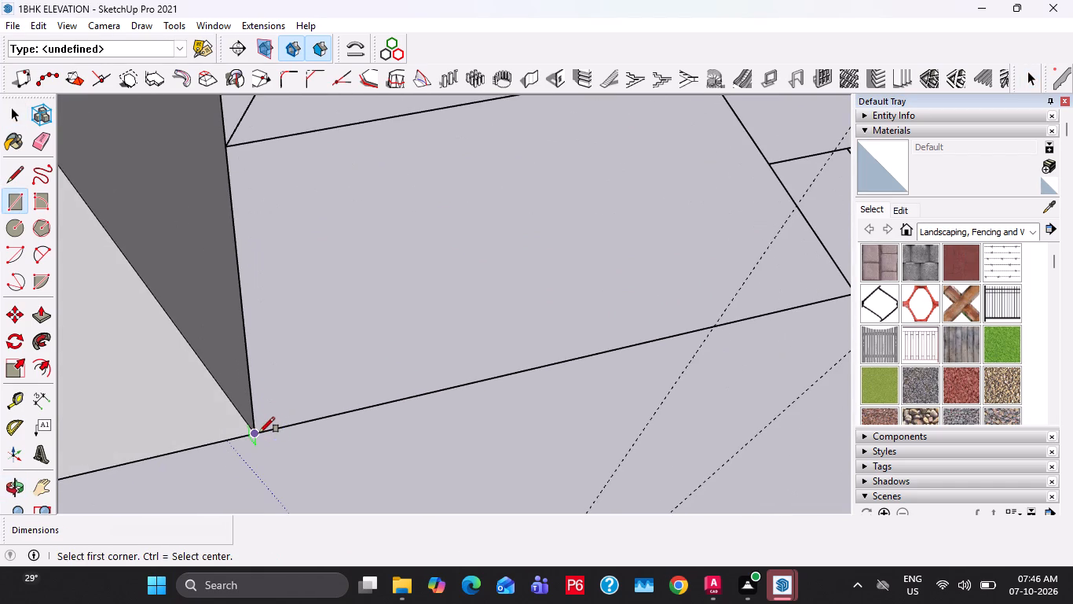
pyautogui.click(258, 433)
pyautogui.scroll(-11, 525, 308)
pyautogui.keyDown('shift'); pyautogui.moveTo(643, 260); pyautogui.dragTo(306, 411, button='middle'); pyautogui.keyUp('shift')
pyautogui.keyDown('shift'); pyautogui.scroll(-3, 523, 359); pyautogui.keyUp('shift')
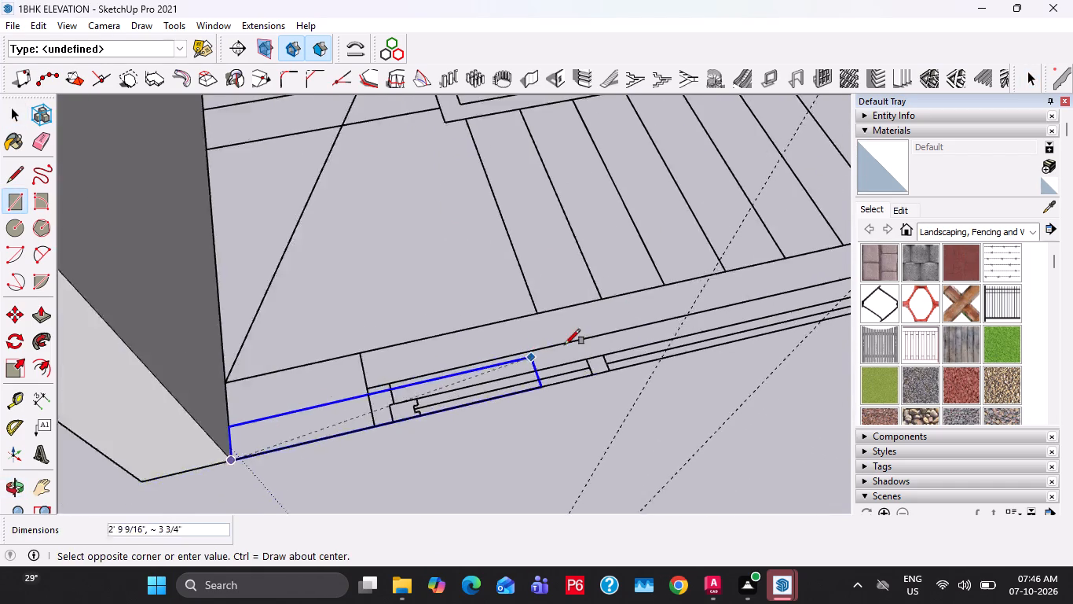
pyautogui.keyDown('shift'); pyautogui.scroll(-3, 565, 344); pyautogui.keyUp('shift')
pyautogui.keyDown('shift'); pyautogui.moveTo(672, 298); pyautogui.dragTo(111, 447, button='middle'); pyautogui.keyUp('shift')
pyautogui.keyDown('shift'); pyautogui.moveTo(771, 367); pyautogui.dragTo(142, 422, button='middle'); pyautogui.keyUp('shift')
pyautogui.keyDown('shift'); pyautogui.moveTo(694, 313); pyautogui.dragTo(331, 439, button='middle'); pyautogui.keyUp('shift')
pyautogui.scroll(2, 471, 322)
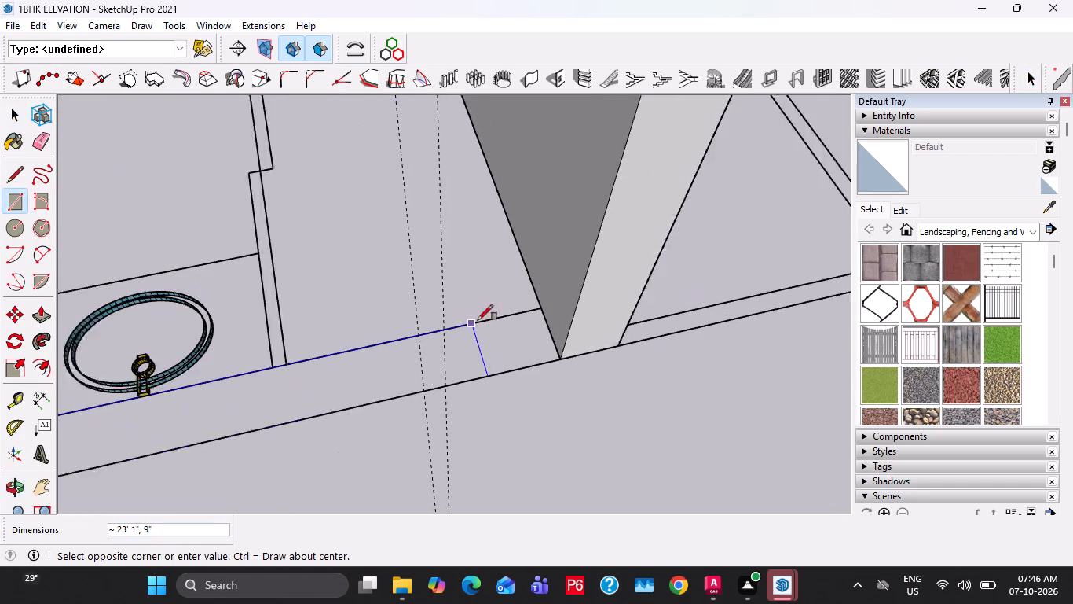
pyautogui.scroll(1, 478, 320)
pyautogui.click(547, 304)
pyautogui.press('space')
pyautogui.scroll(-5, 536, 312)
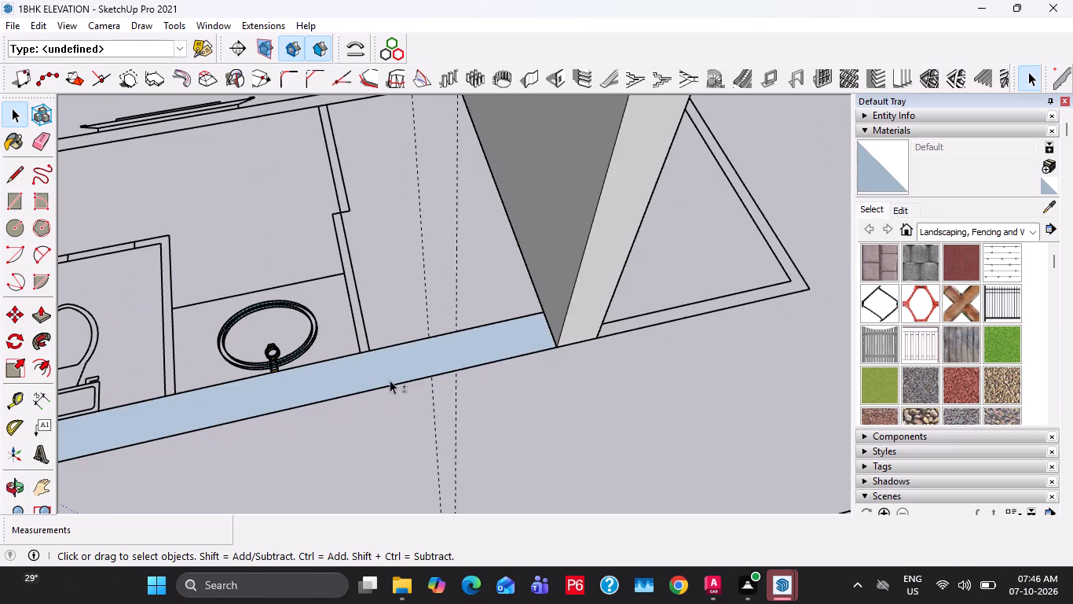
# Place guides along both edge lines of the window marked in the staircase-side wall strip.
pyautogui.keyDown('shift'); pyautogui.moveTo(390, 380); pyautogui.dragTo(806, 263, button='middle'); pyautogui.keyUp('shift')
pyautogui.scroll(1, 262, 330)
pyautogui.moveTo(251, 335); pyautogui.dragTo(837, 160, button='middle')
pyautogui.scroll(9, 675, 201)
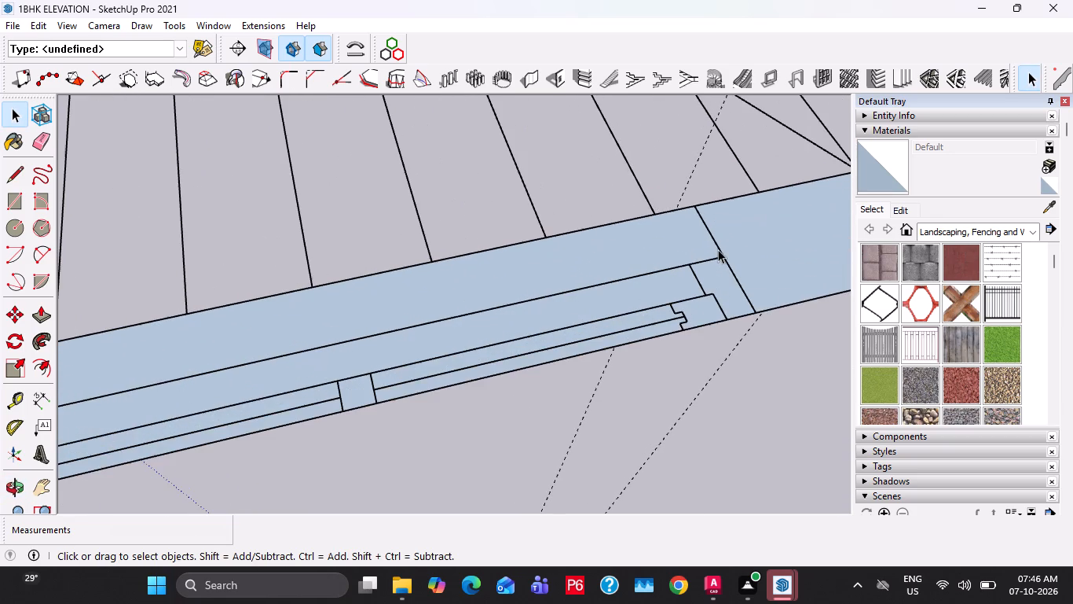
pyautogui.press('t')
pyautogui.doubleClick(712, 237)
pyautogui.scroll(-5, 712, 237)
pyautogui.keyDown('shift'); pyautogui.moveTo(368, 296); pyautogui.dragTo(827, 246, button='middle'); pyautogui.keyUp('shift')
pyautogui.moveTo(333, 326); pyautogui.dragTo(336, 327, button='middle')
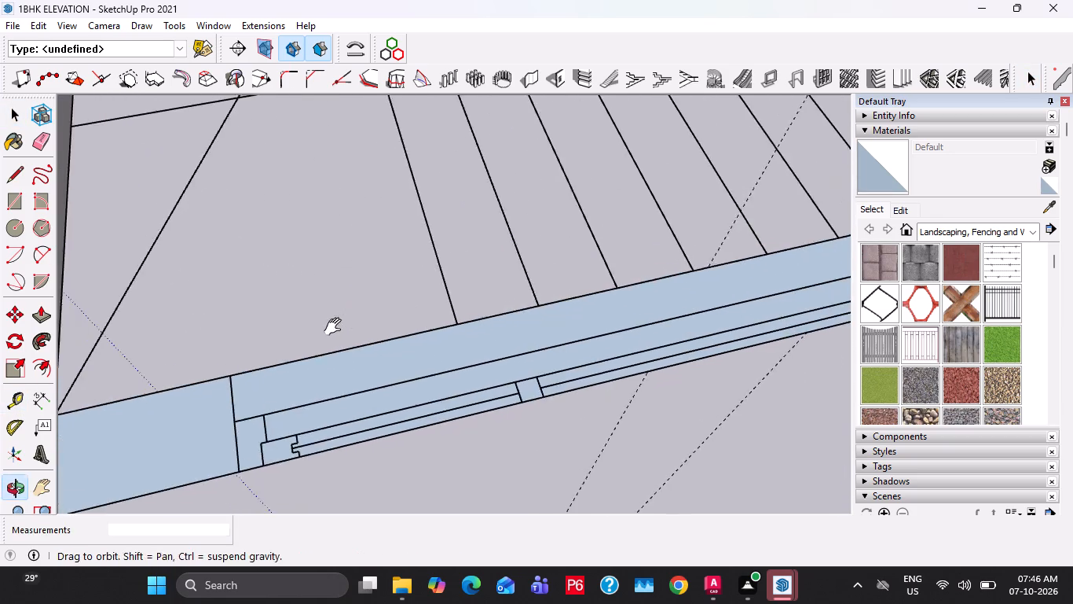
pyautogui.moveTo(336, 327); pyautogui.dragTo(414, 286, button='middle')
pyautogui.scroll(2, 330, 344)
pyautogui.doubleClick(308, 359)
# Push/Pull the staircase-side wall strip up 12' to match the top of the adjoining wall.
pyautogui.press('space')
pyautogui.click(361, 337)
pyautogui.scroll(-3, 357, 341)
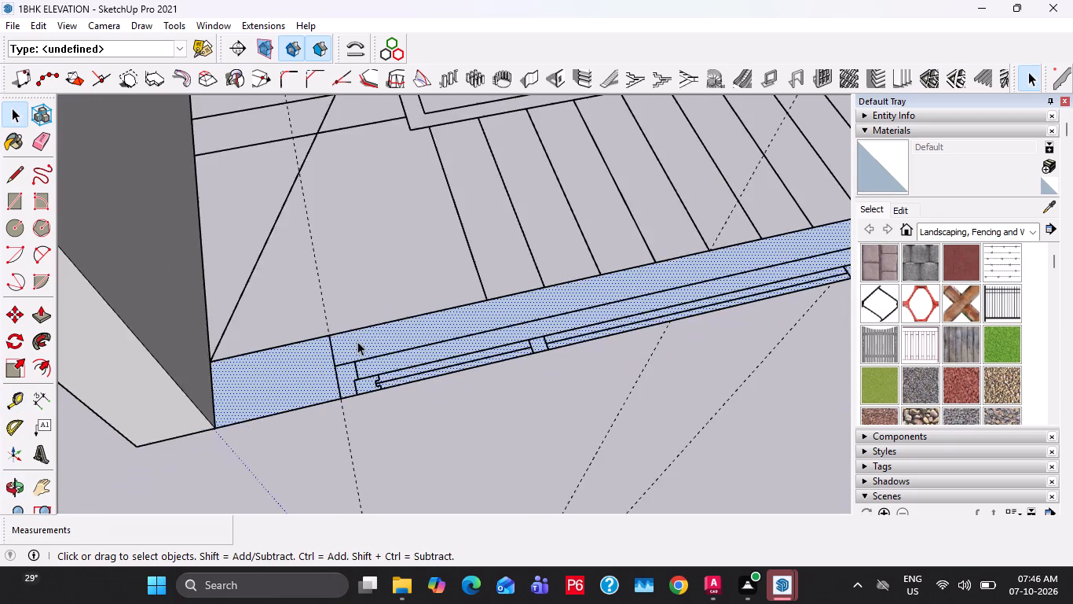
pyautogui.scroll(-8, 357, 341)
pyautogui.press('p')
pyautogui.click(357, 341)
pyautogui.scroll(-16, 357, 341)
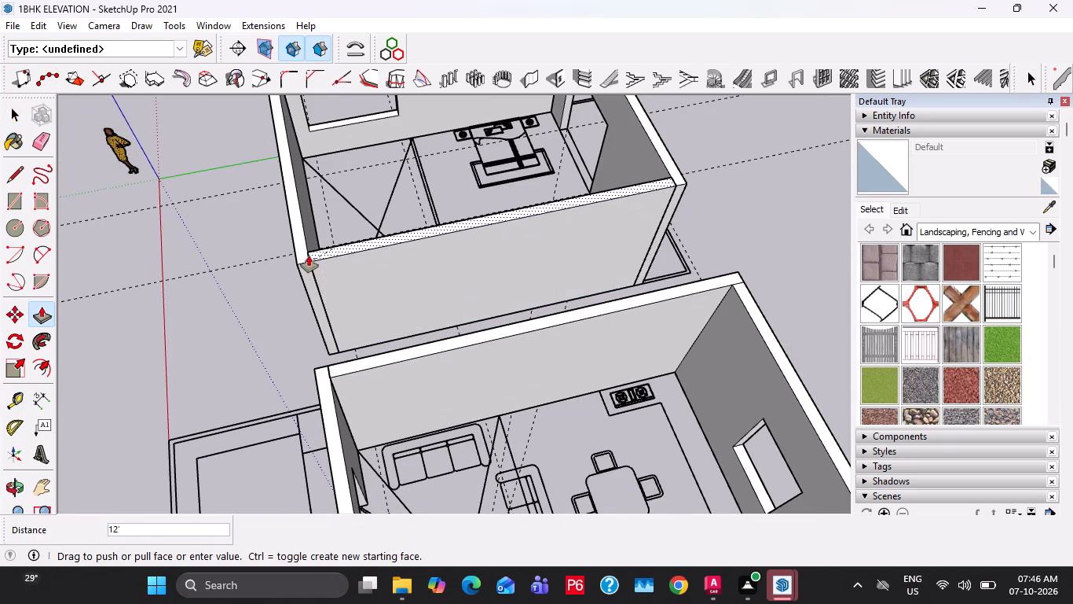
pyautogui.click(309, 256)
pyautogui.press('space')
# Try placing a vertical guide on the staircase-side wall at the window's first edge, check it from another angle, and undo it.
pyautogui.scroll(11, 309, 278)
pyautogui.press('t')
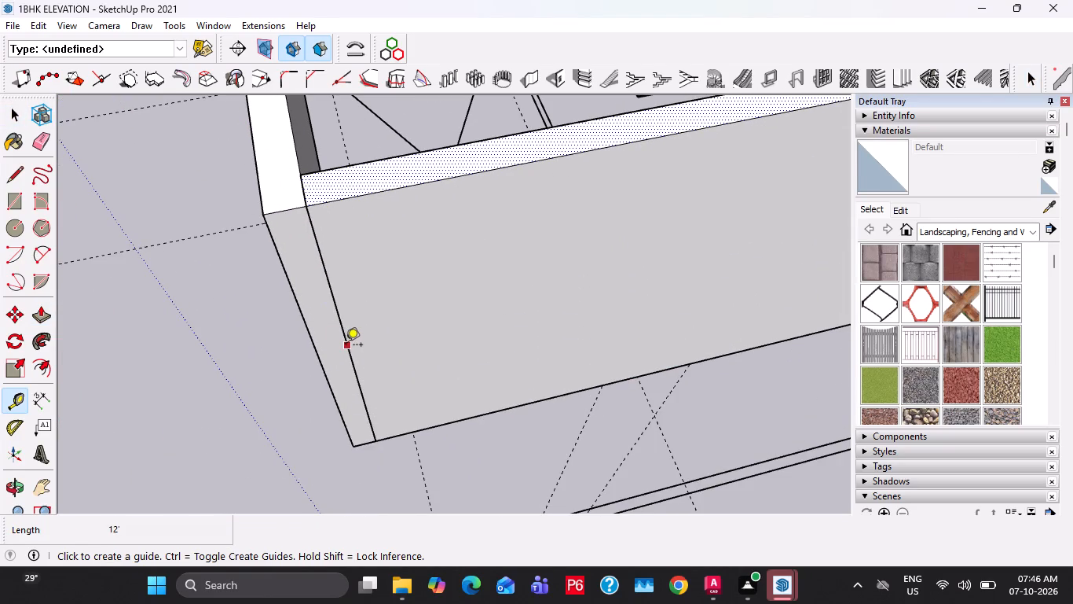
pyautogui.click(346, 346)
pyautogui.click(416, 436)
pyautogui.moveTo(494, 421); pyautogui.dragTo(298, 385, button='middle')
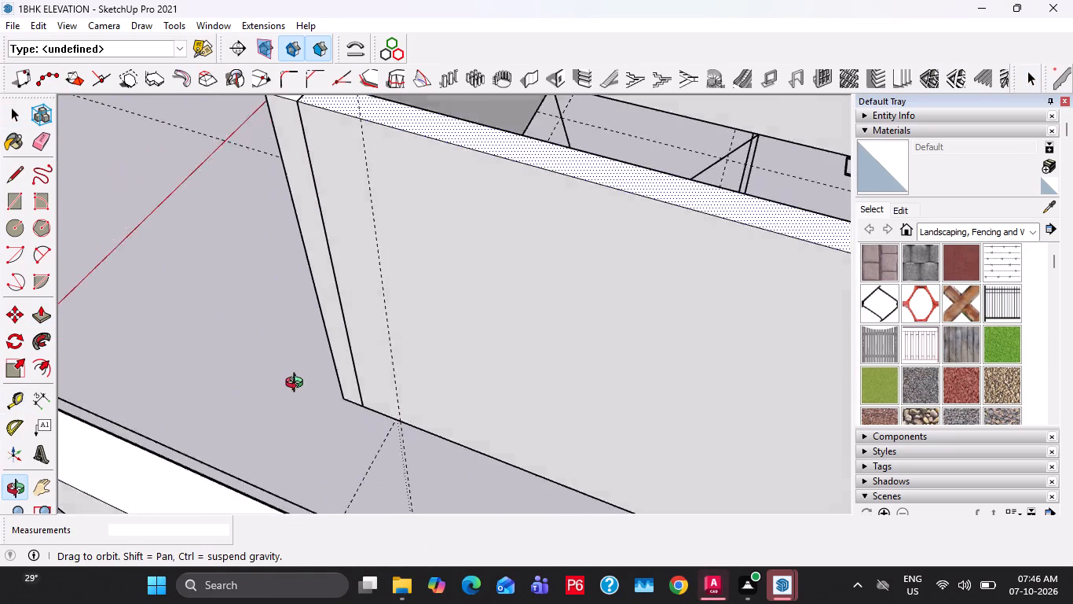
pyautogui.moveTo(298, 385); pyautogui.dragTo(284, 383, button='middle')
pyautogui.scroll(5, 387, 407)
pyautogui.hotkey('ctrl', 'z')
# Place vertical guides 8' apart at the window's marked edges on the staircase-side wall, plus a horizontal guide 8' above its base.
pyautogui.click(334, 328)
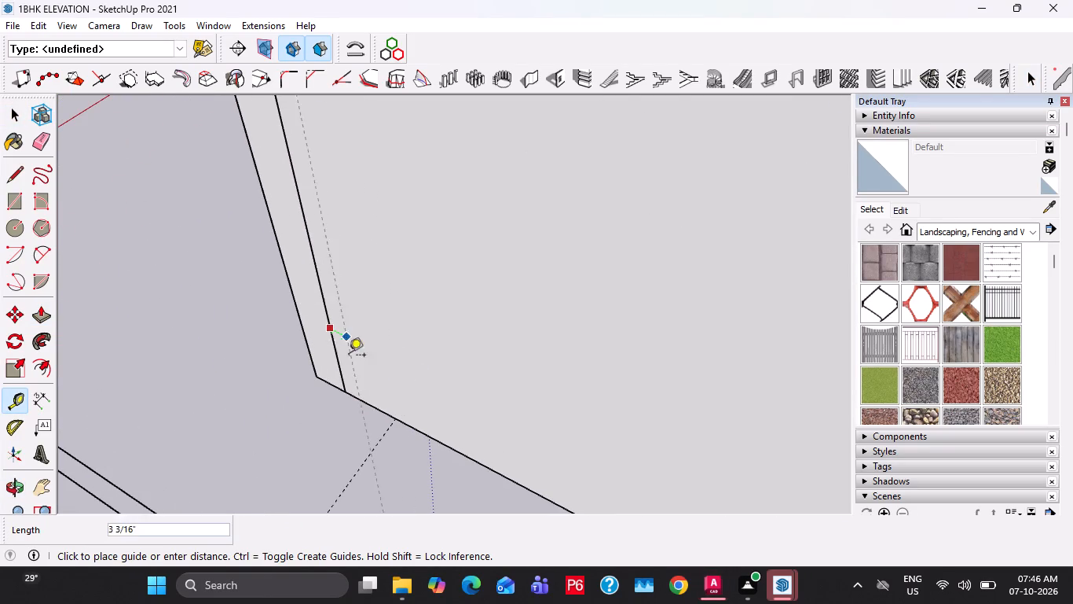
pyautogui.click(390, 422)
pyautogui.click(390, 385)
pyautogui.scroll(-5, 518, 386)
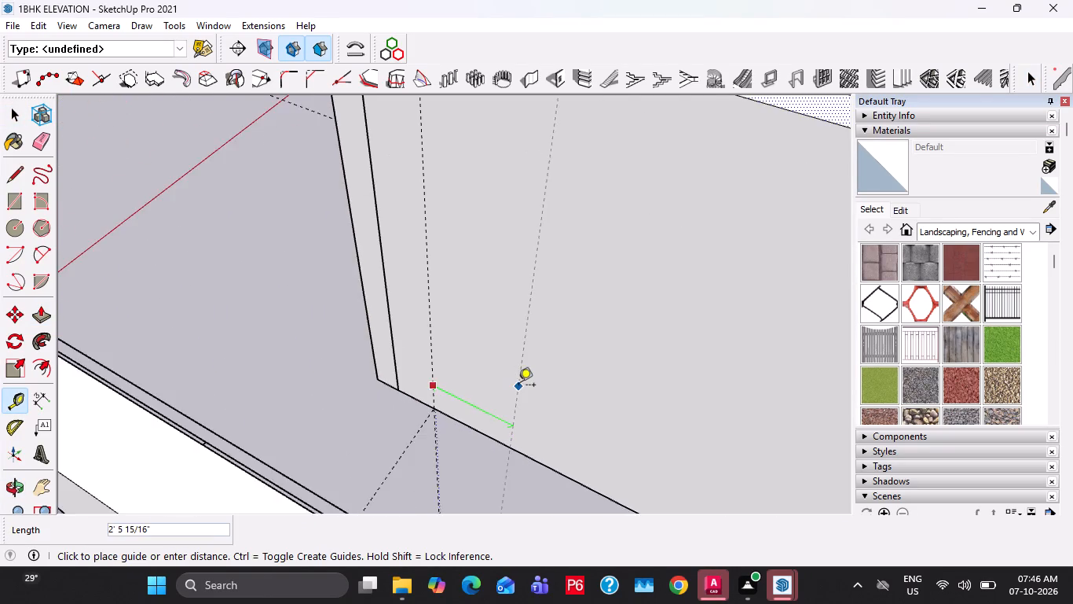
pyautogui.moveTo(521, 389); pyautogui.dragTo(555, 440, button='middle')
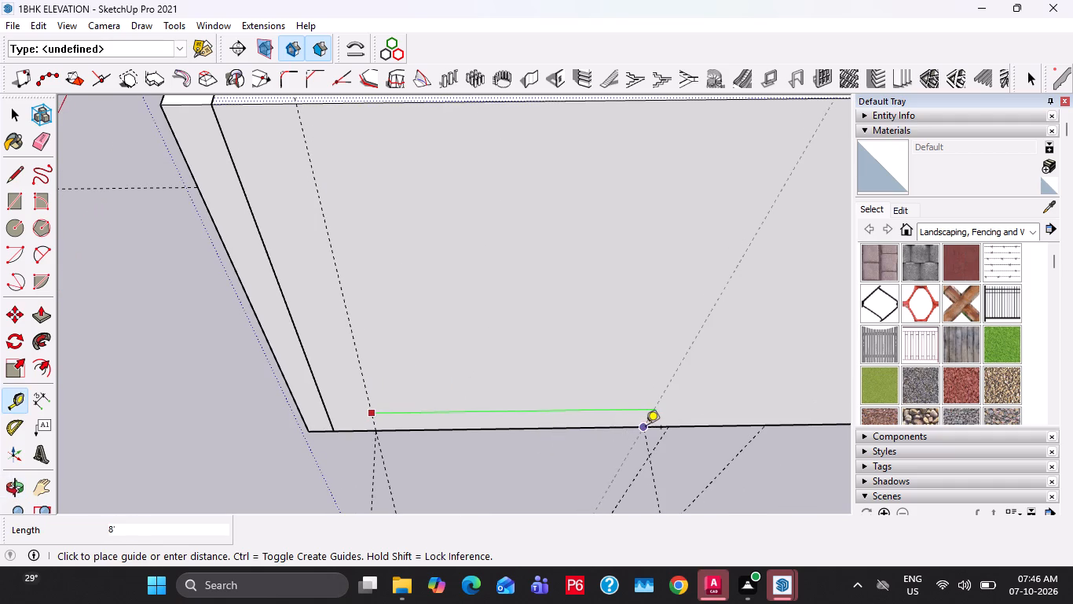
pyautogui.click(646, 429)
pyautogui.click(591, 428)
pyautogui.scroll(-8, 591, 306)
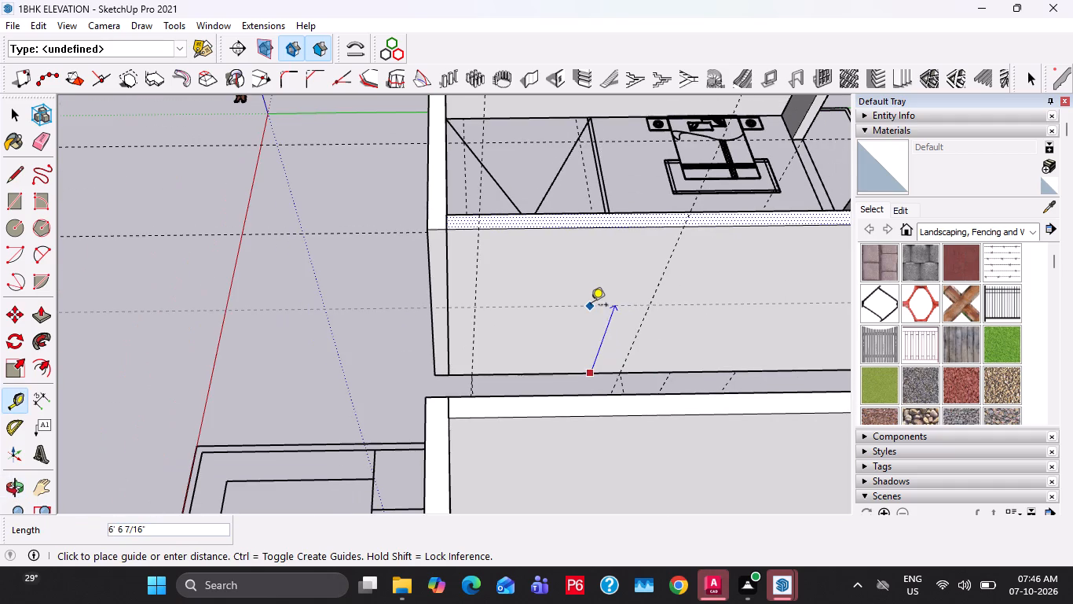
pyautogui.write("8'")
pyautogui.press('Return')
# Add a horizontal sill guide 3' above the base of the staircase-side wall.
pyautogui.moveTo(571, 312); pyautogui.dragTo(619, 363, button='middle')
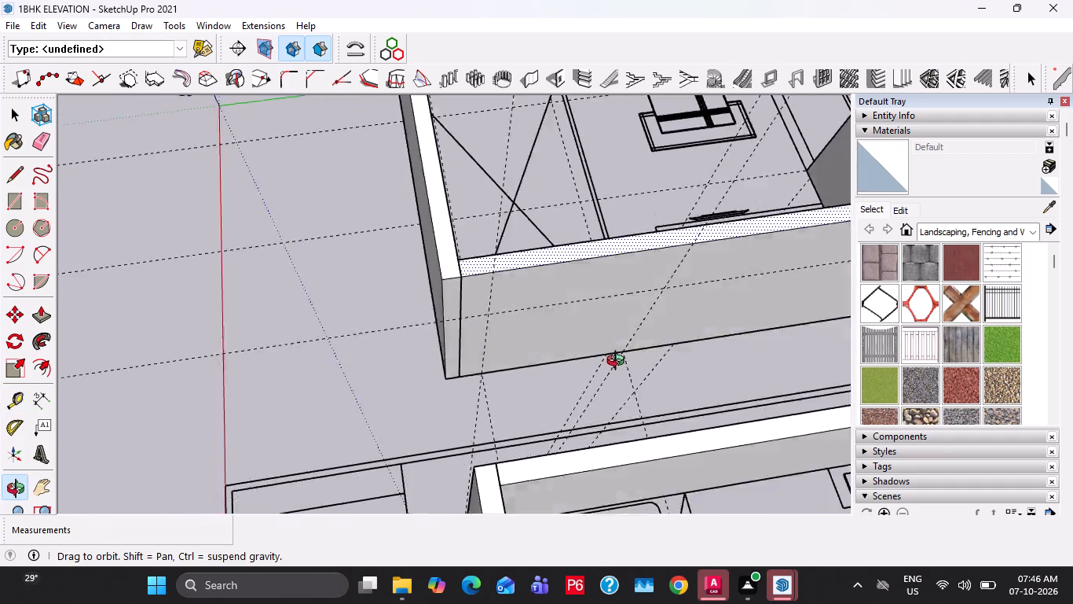
pyautogui.moveTo(619, 363); pyautogui.dragTo(639, 376, button='middle')
pyautogui.press('space')
pyautogui.click(522, 331)
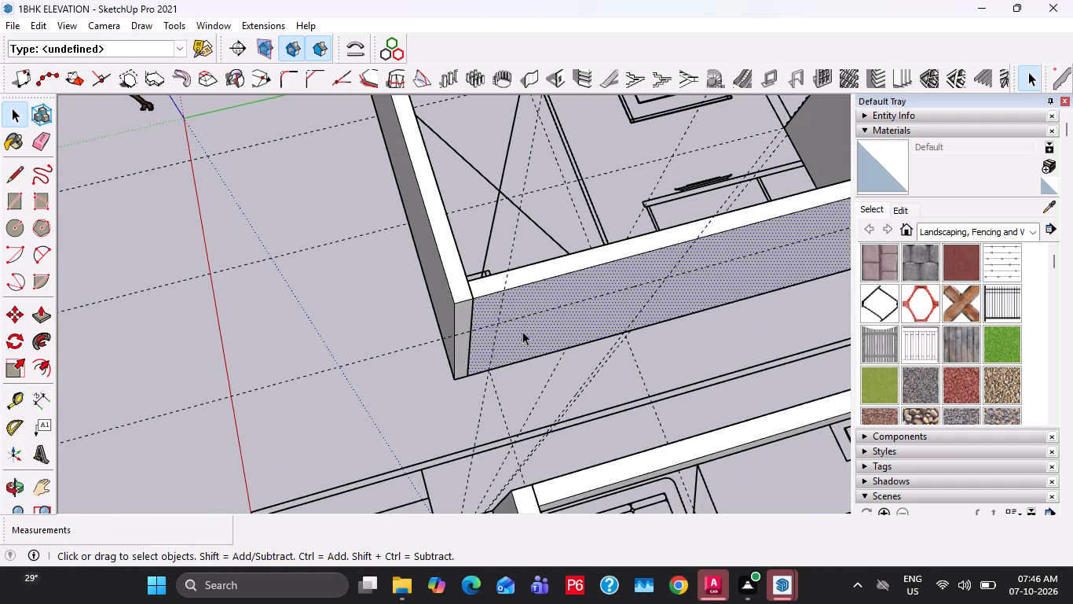
pyautogui.scroll(-6, 522, 331)
pyautogui.moveTo(522, 331); pyautogui.dragTo(504, 289, button='middle')
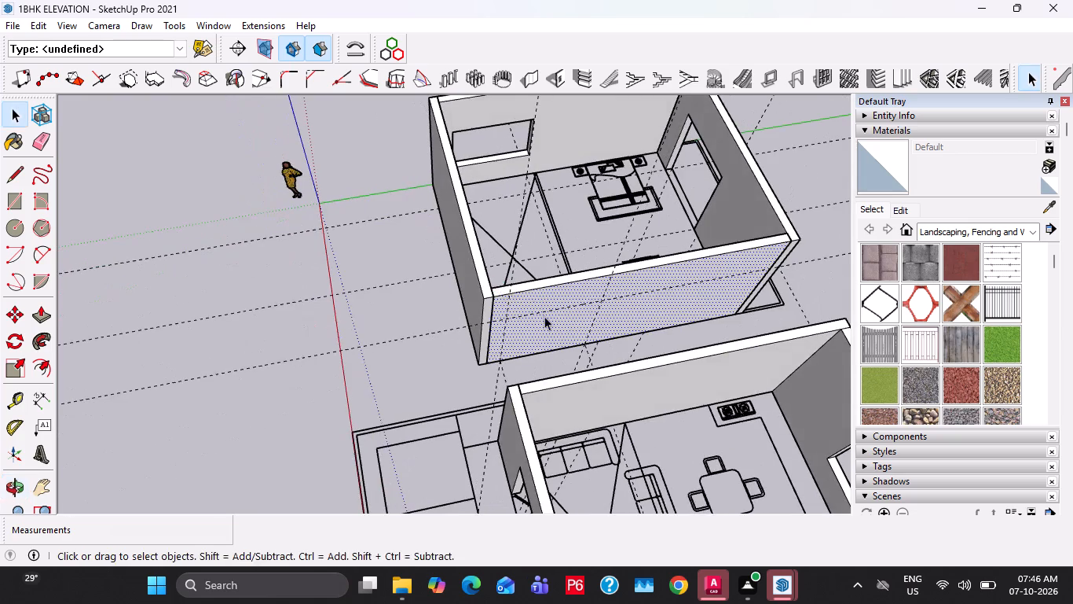
pyautogui.scroll(4, 546, 320)
pyautogui.moveTo(539, 339); pyautogui.dragTo(547, 359, button='middle')
pyautogui.press('t')
pyautogui.scroll(3, 547, 356)
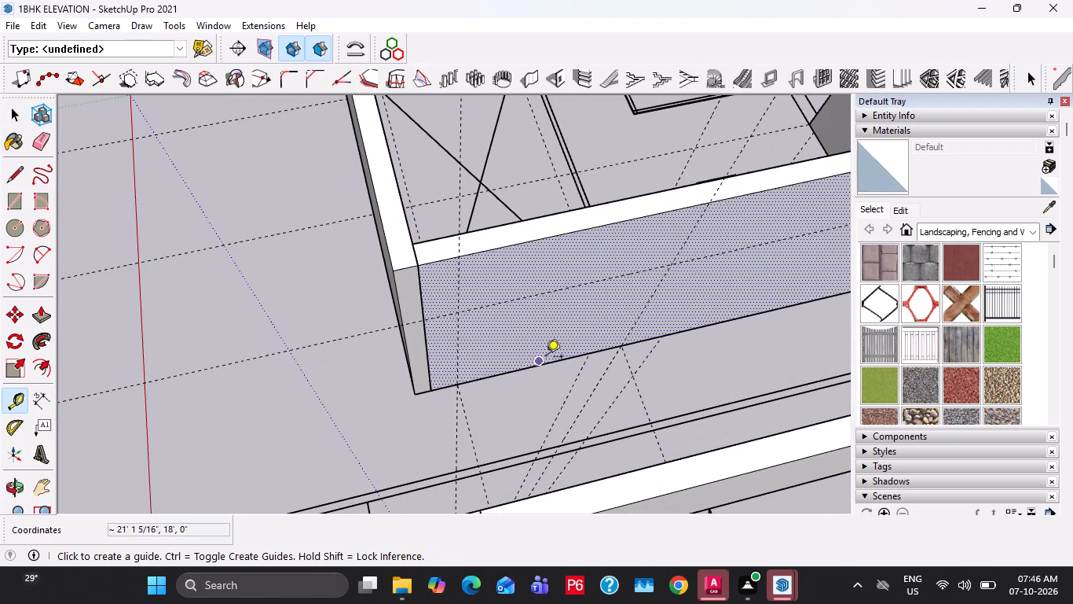
pyautogui.click(547, 363)
pyautogui.write("3'")
pyautogui.press('Return')
pyautogui.press('space')
# Draw an 8' by 5' window rectangle between the guides on the staircase-side wall's outer face.
pyautogui.moveTo(544, 319); pyautogui.dragTo(525, 267, button='middle')
pyautogui.press('r')
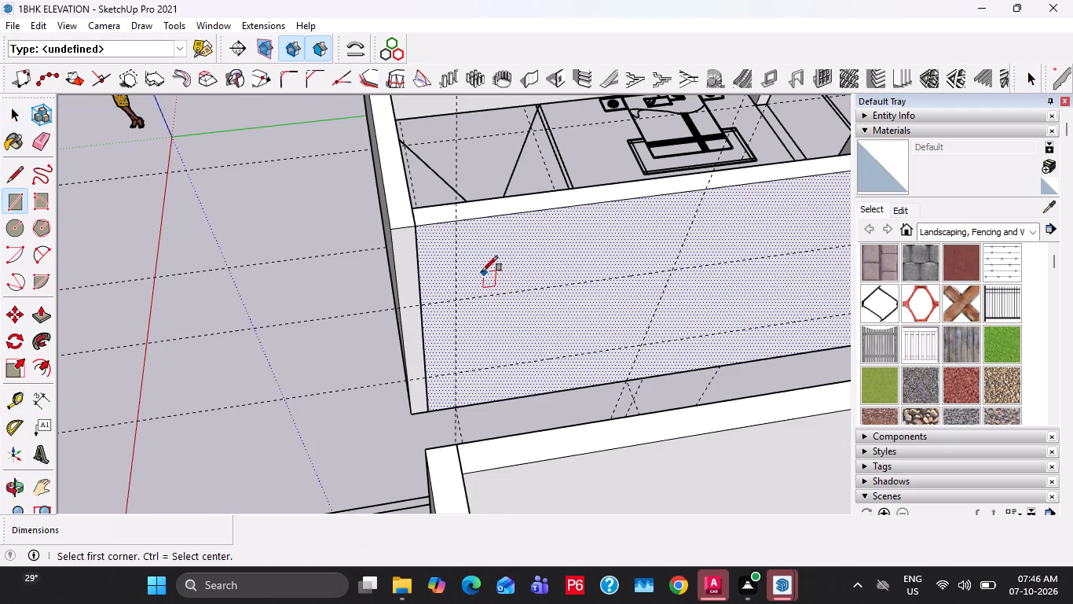
pyautogui.click(460, 298)
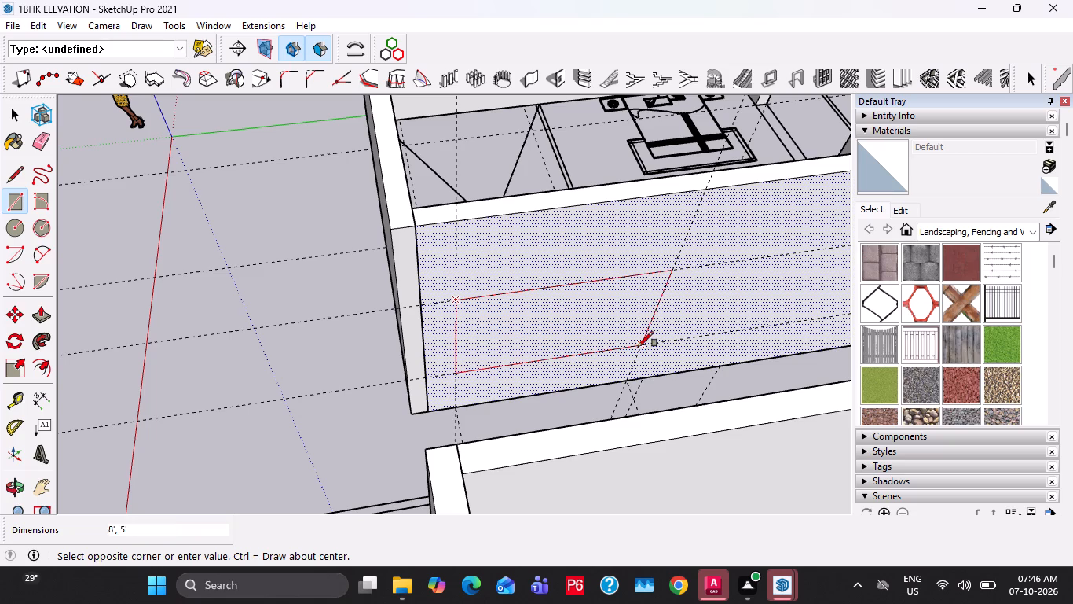
pyautogui.click(638, 347)
pyautogui.press('space')
# Push/Pull the window rectangle through the staircase-side wall's thickness to cut the opening.
pyautogui.click(595, 337)
pyautogui.press('p')
pyautogui.click(595, 337)
pyautogui.click(546, 327)
pyautogui.press('space')
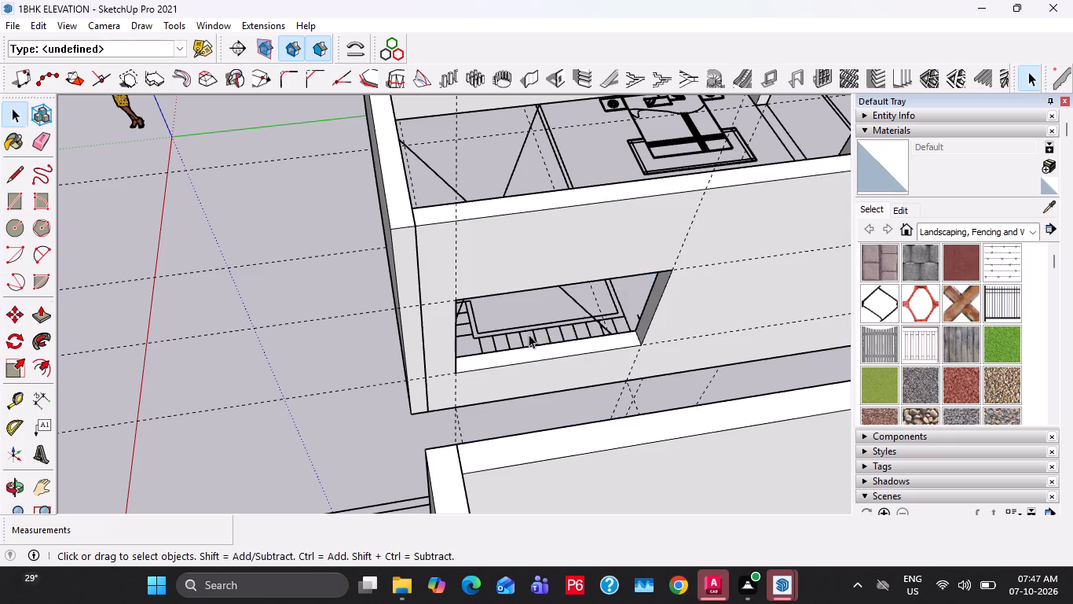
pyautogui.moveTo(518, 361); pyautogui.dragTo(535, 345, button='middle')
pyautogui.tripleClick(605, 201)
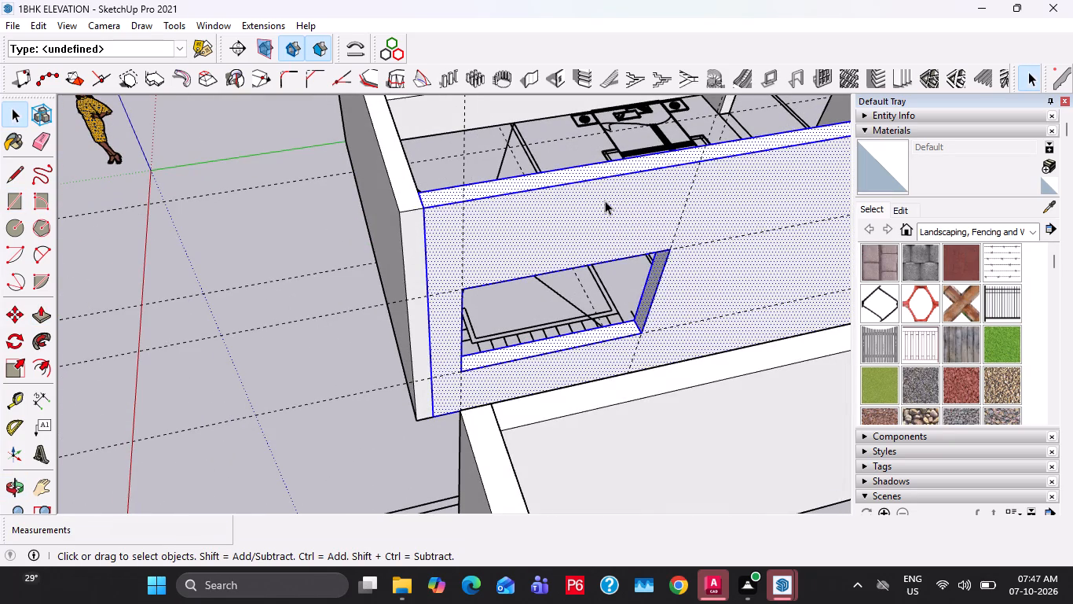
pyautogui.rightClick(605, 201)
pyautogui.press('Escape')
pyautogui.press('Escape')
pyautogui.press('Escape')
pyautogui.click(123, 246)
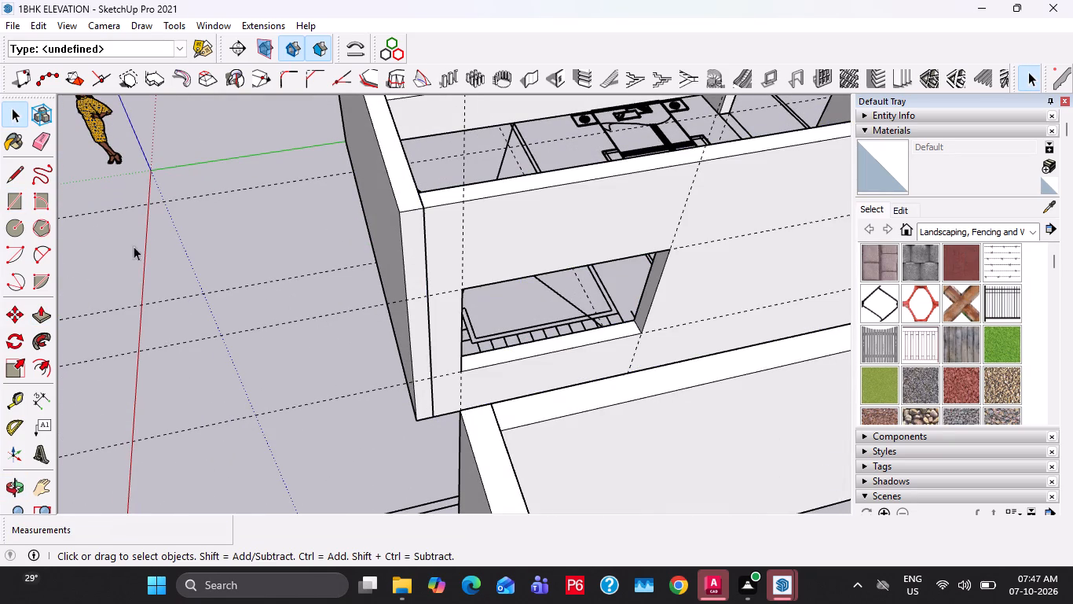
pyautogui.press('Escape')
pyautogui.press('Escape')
# Select the whole staircase-side wall with its window opening and make it a group.
pyautogui.tripleClick(471, 210)
pyautogui.rightClick(471, 210)
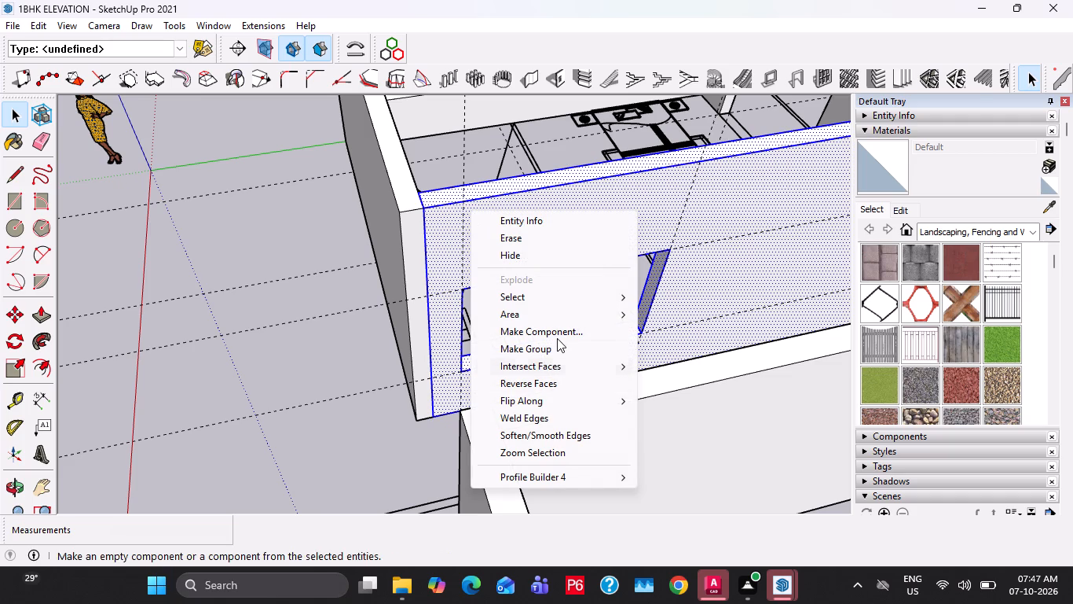
pyautogui.click(555, 344)
# Delete all the construction guides from the model.
pyautogui.click(46, 24)
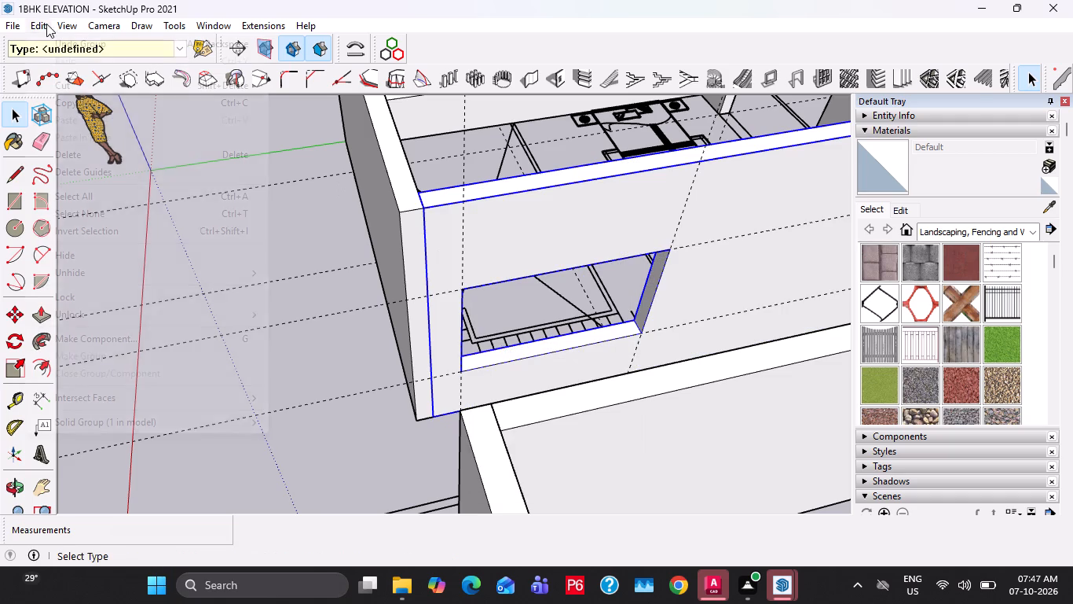
pyautogui.click(108, 180)
# Draw a thin rectangle over the balcony's short side strip, from the staircase-side wall corner to the inner corner of the front strip.
pyautogui.scroll(-5, 397, 282)
pyautogui.keyDown('shift'); pyautogui.moveTo(768, 296); pyautogui.dragTo(454, 345, button='middle'); pyautogui.keyUp('shift')
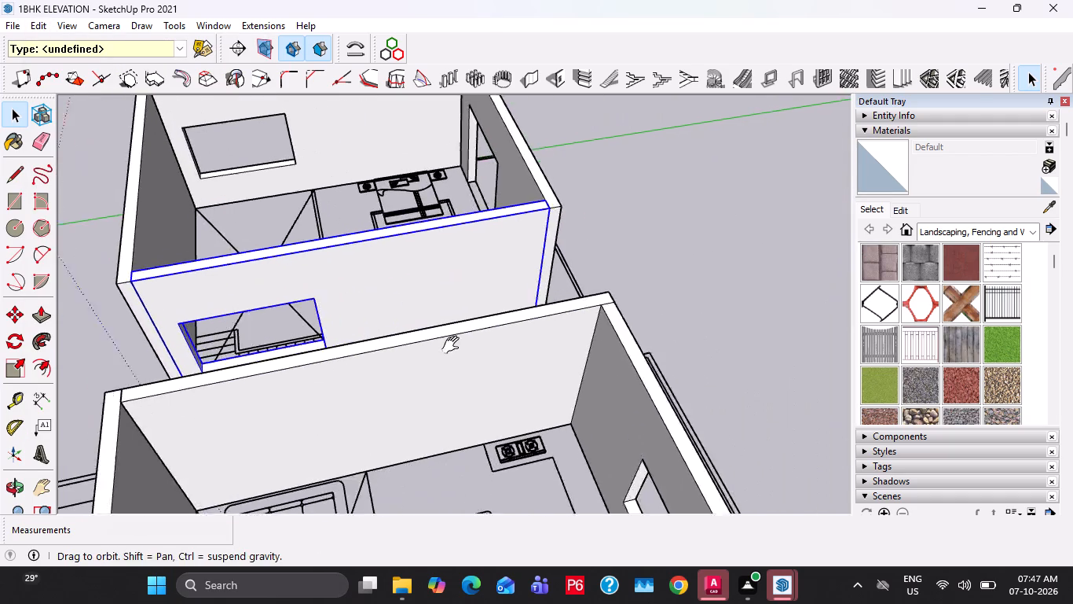
pyautogui.keyDown('shift'); pyautogui.moveTo(454, 345); pyautogui.dragTo(468, 353, button='middle'); pyautogui.keyUp('shift')
pyautogui.moveTo(496, 320); pyautogui.dragTo(233, 334, button='middle')
pyautogui.moveTo(733, 355); pyautogui.dragTo(512, 310, button='middle')
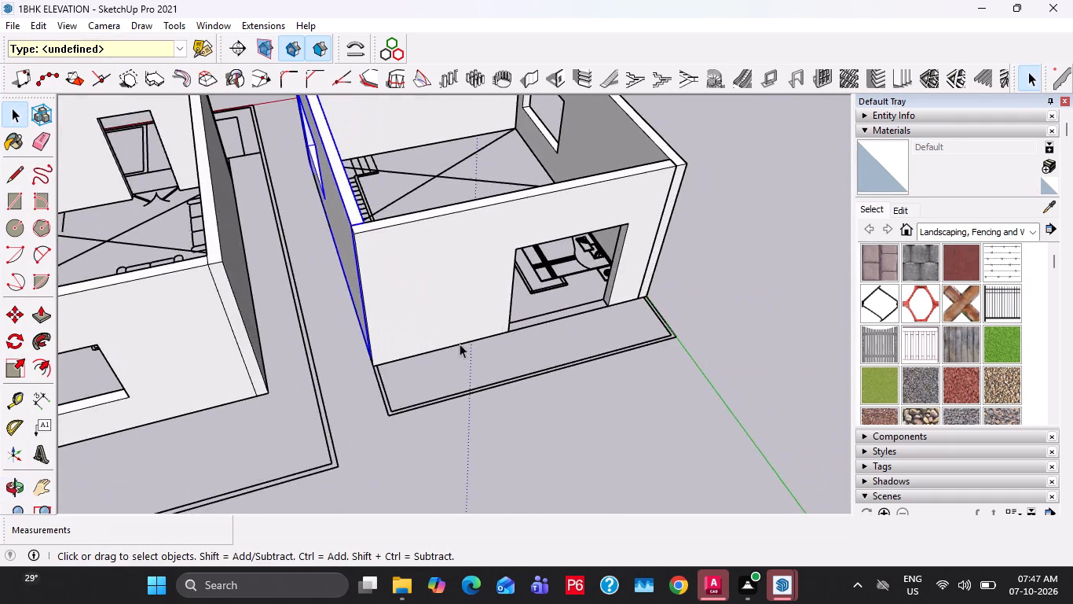
pyautogui.scroll(5, 457, 347)
pyautogui.press('r')
pyautogui.scroll(1, 368, 372)
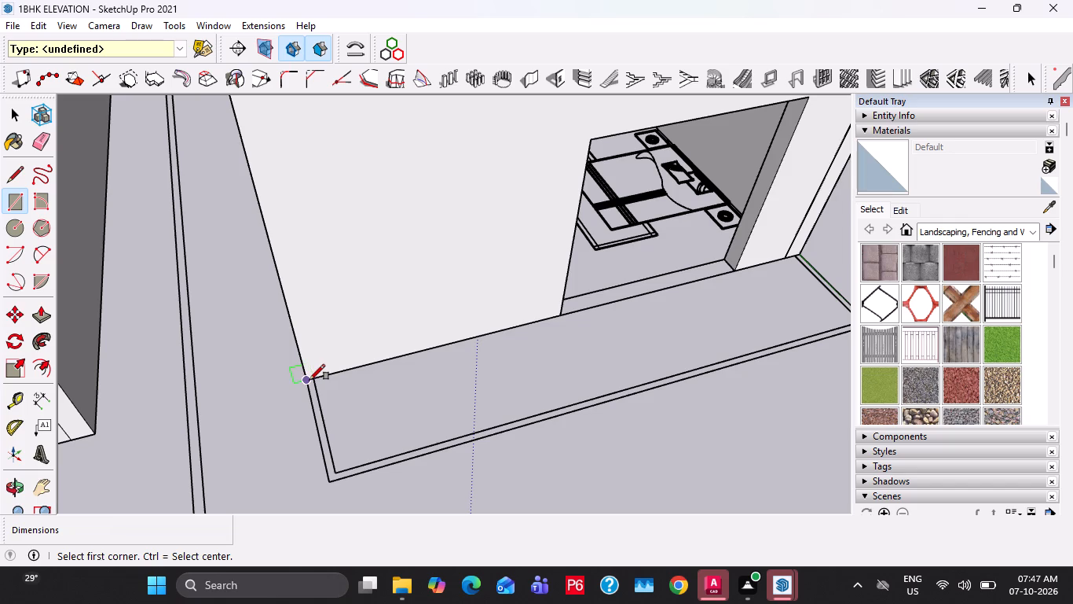
pyautogui.click(309, 380)
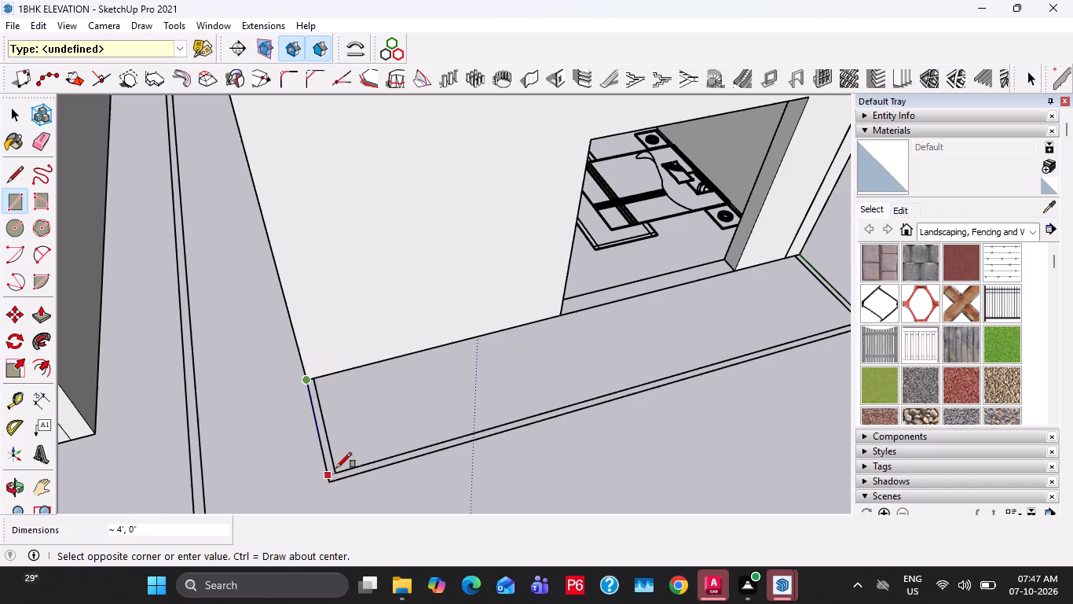
pyautogui.scroll(7, 337, 470)
pyautogui.click(337, 472)
# Push/Pull the balcony's short side strip up 3' as a parapet.
pyautogui.press('space')
pyautogui.click(326, 468)
pyautogui.press('p')
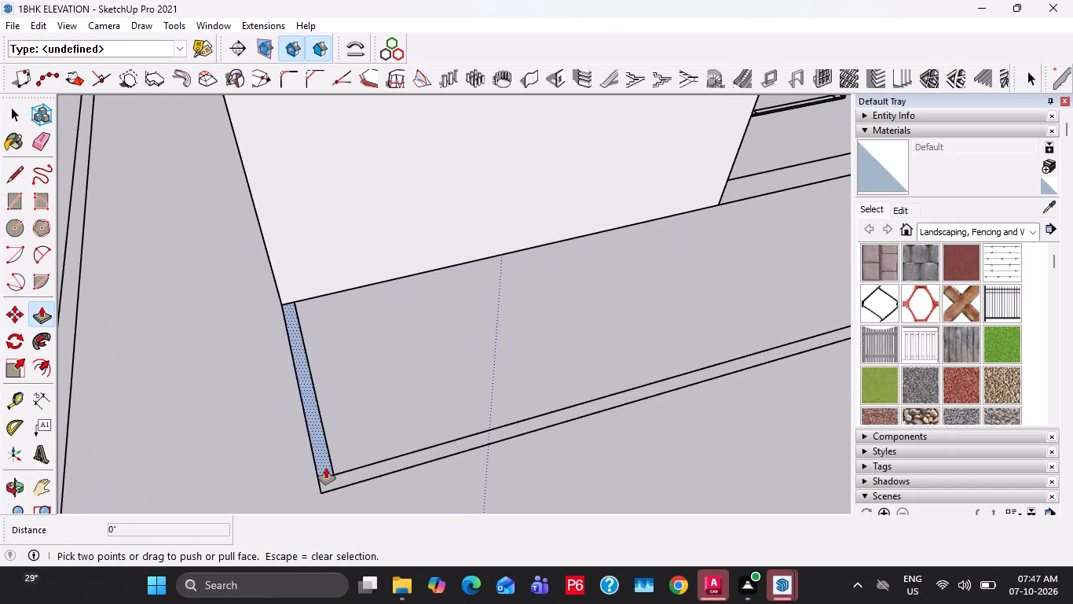
pyautogui.click(326, 468)
pyautogui.scroll(-13, 324, 416)
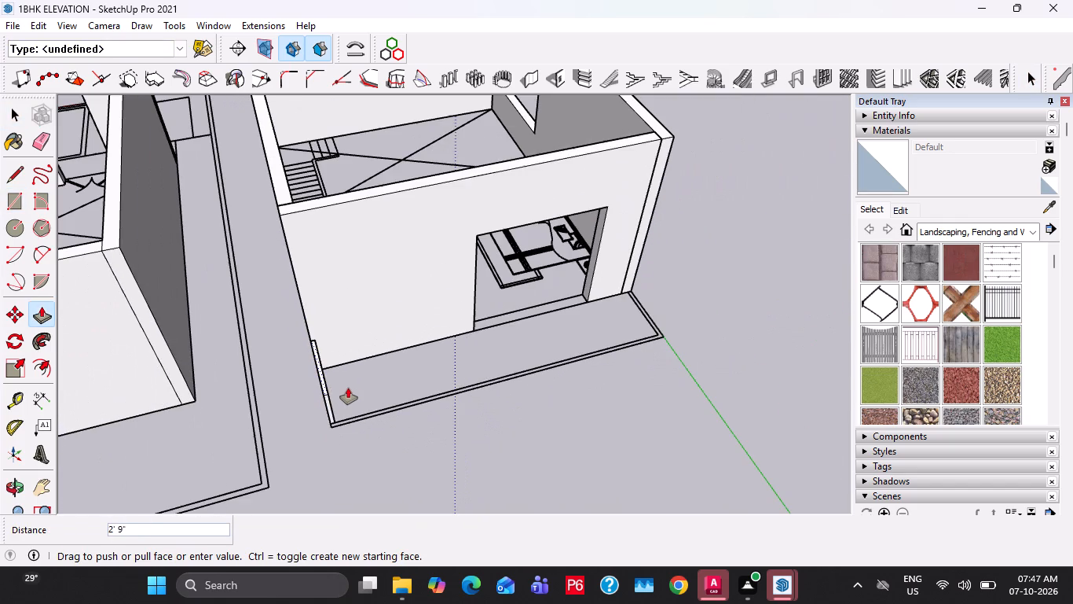
pyautogui.write("3'")
pyautogui.press('Return')
pyautogui.press('space')
# Select the whole short side parapet of the balcony and make it a group.
pyautogui.moveTo(308, 408); pyautogui.dragTo(405, 348, button='middle')
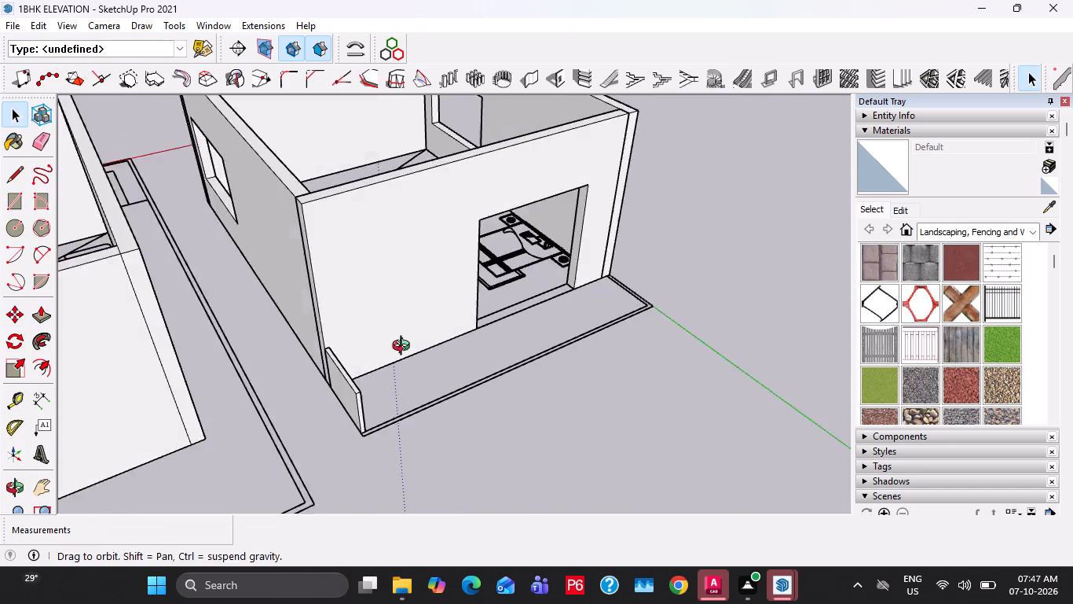
pyautogui.moveTo(405, 348); pyautogui.dragTo(424, 322, button='middle')
pyautogui.tripleClick(383, 378)
pyautogui.rightClick(383, 378)
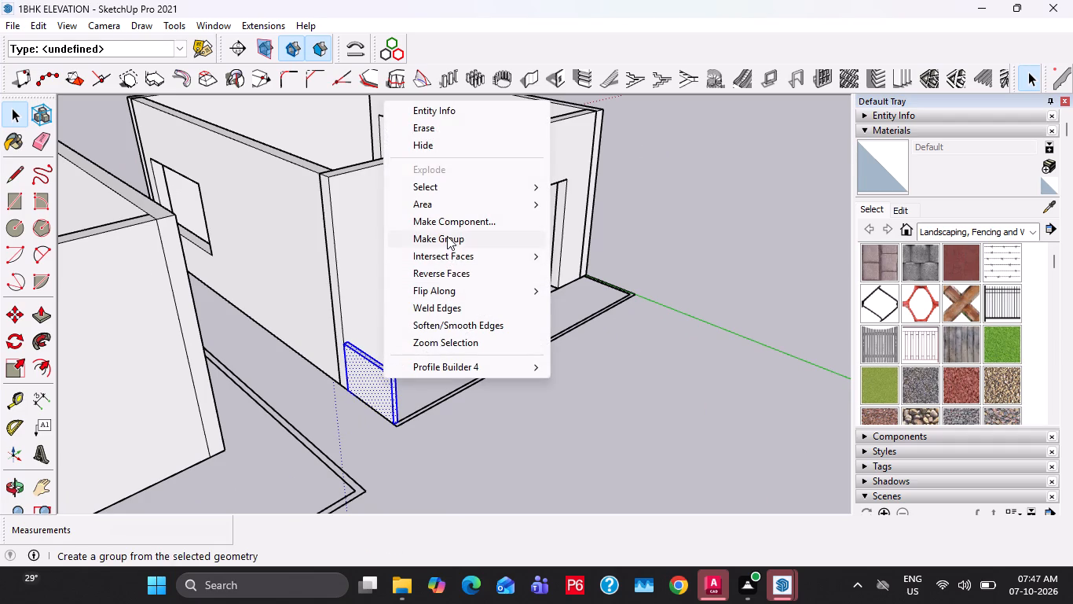
pyautogui.click(447, 236)
# Inside the side parapet group, Push/Pull the end face out to the balcony's outer front edge and leave the group.
pyautogui.scroll(8, 423, 359)
pyautogui.doubleClick(375, 406)
pyautogui.press('p')
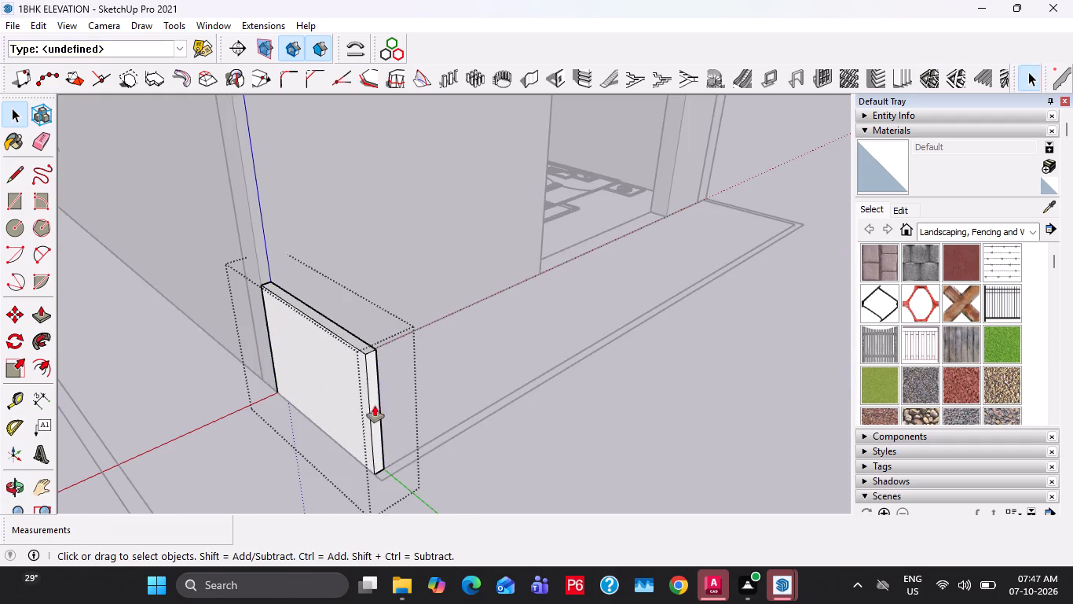
pyautogui.click(375, 406)
pyautogui.click(378, 455)
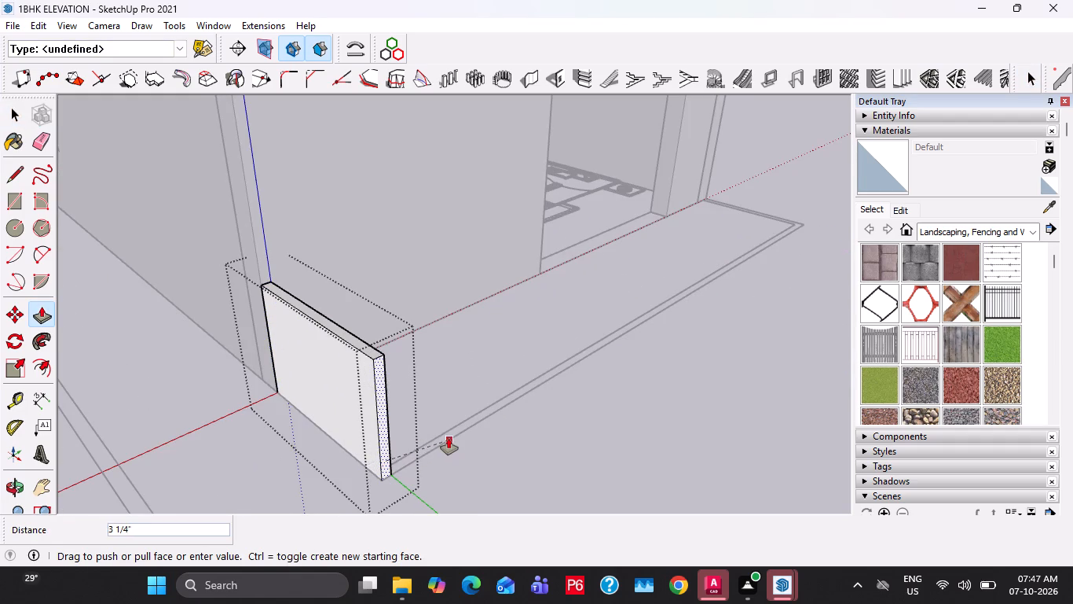
pyautogui.click(449, 438)
pyautogui.press('space')
pyautogui.press('Escape')
pyautogui.moveTo(500, 387); pyautogui.dragTo(247, 390, button='middle')
pyautogui.press('Escape')
# Draw a thin rectangle over the balcony's long front strip, from the side parapet to the opposite outer corner.
pyautogui.scroll(6, 257, 373)
pyautogui.press('r')
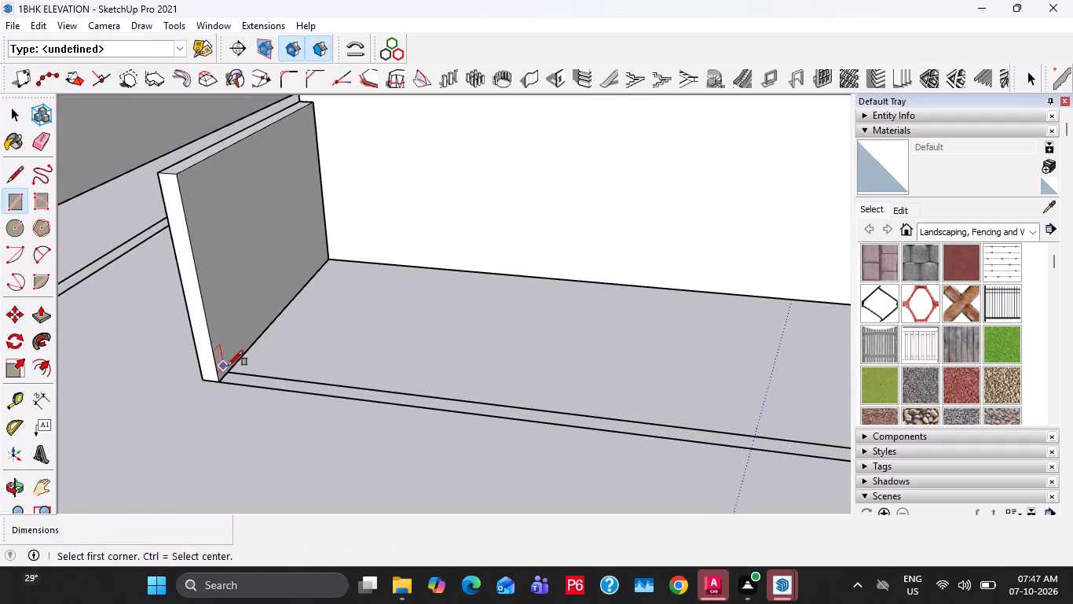
pyautogui.click(228, 366)
pyautogui.scroll(-11, 364, 366)
pyautogui.keyDown('shift'); pyautogui.moveTo(606, 403); pyautogui.dragTo(229, 355, button='middle'); pyautogui.keyUp('shift')
pyautogui.scroll(5, 447, 377)
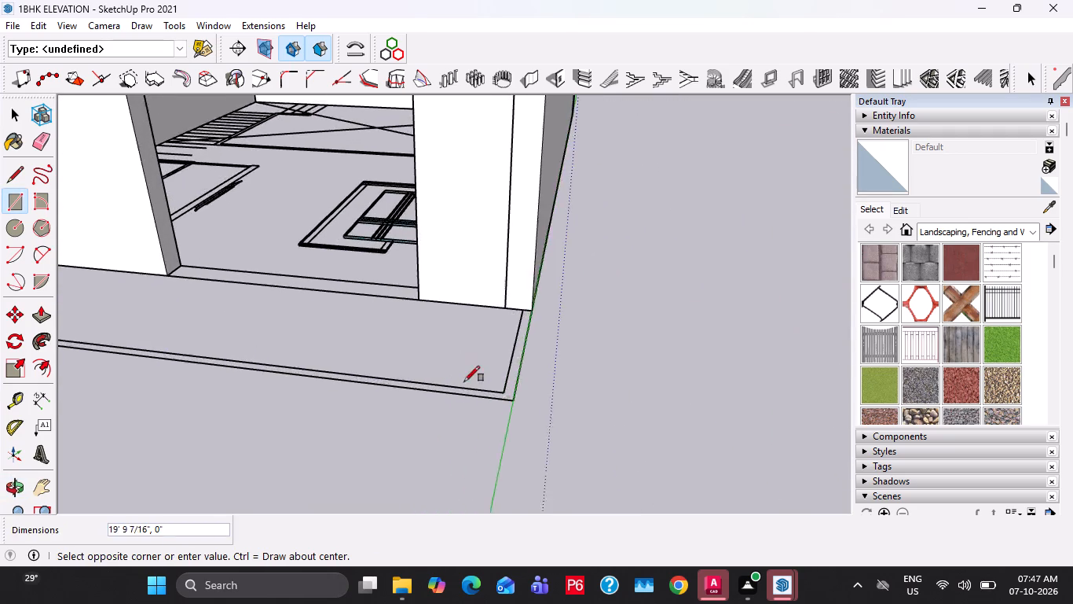
pyautogui.scroll(2, 464, 381)
pyautogui.click(531, 411)
# Push/Pull the balcony's front strip up to match the height of the side parapet.
pyautogui.press('space')
pyautogui.press('p')
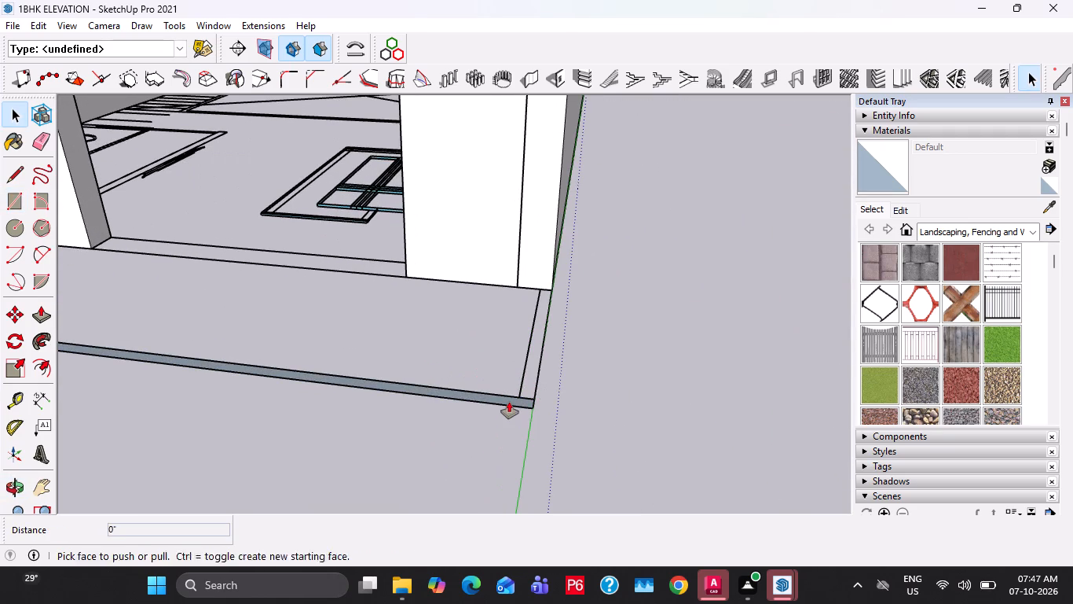
pyautogui.click(509, 402)
pyautogui.scroll(-8, 508, 402)
pyautogui.keyDown('shift'); pyautogui.moveTo(305, 386); pyautogui.dragTo(579, 465, button='middle'); pyautogui.keyUp('shift')
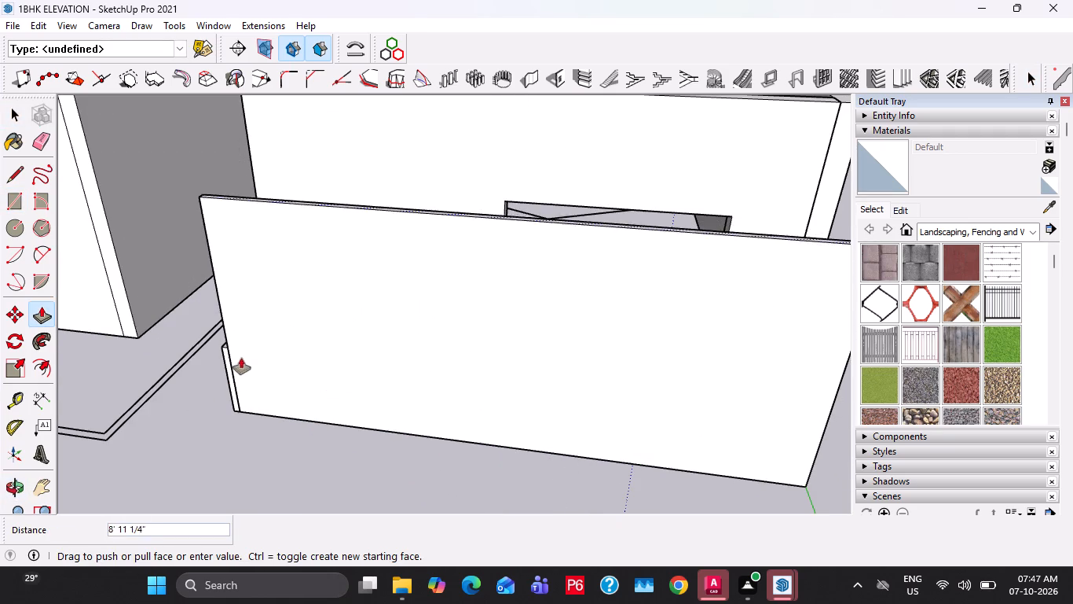
pyautogui.click(226, 355)
# Select the whole front parapet of the balcony and make it a group.
pyautogui.press('space')
pyautogui.tripleClick(292, 398)
pyautogui.rightClick(292, 398)
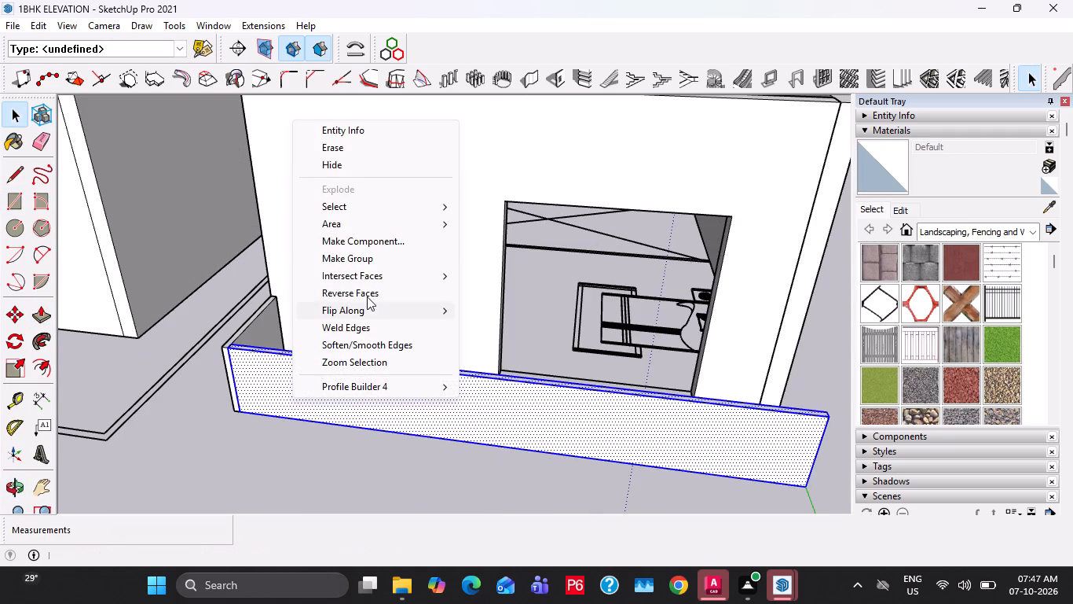
pyautogui.click(361, 263)
# Draw a thin rectangle over the balcony's remaining short side strip, between the house wall corner and the front parapet.
pyautogui.moveTo(445, 441); pyautogui.dragTo(467, 535, button='middle')
pyautogui.keyDown('shift'); pyautogui.moveTo(518, 455); pyautogui.dragTo(349, 402, button='middle'); pyautogui.keyUp('shift')
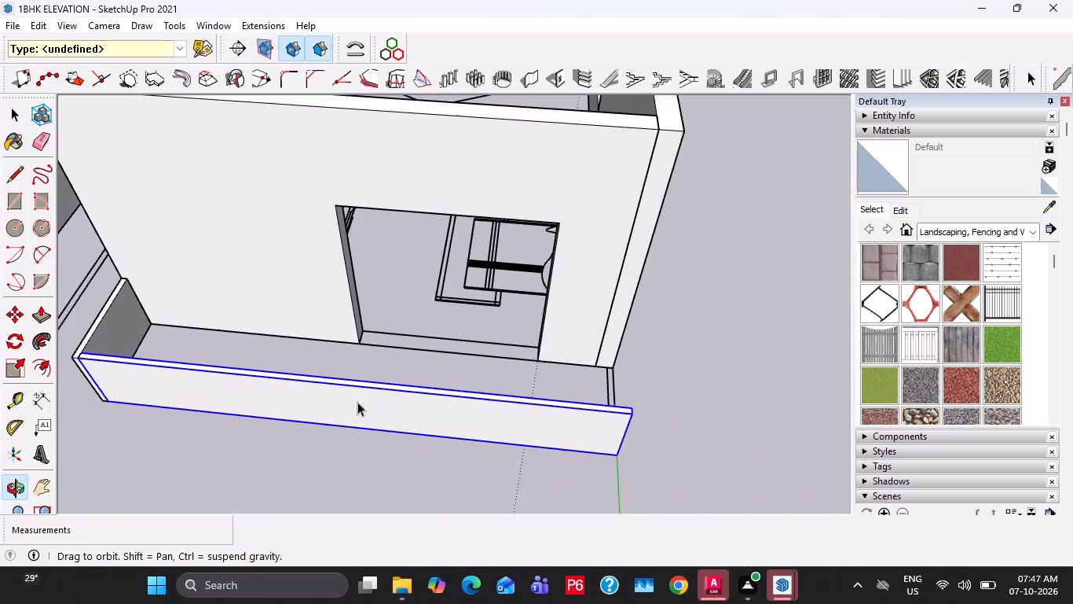
pyautogui.moveTo(651, 400); pyautogui.dragTo(616, 411, button='middle')
pyautogui.press('e')
pyautogui.scroll(6, 569, 412)
pyautogui.press('space')
pyautogui.write('R')
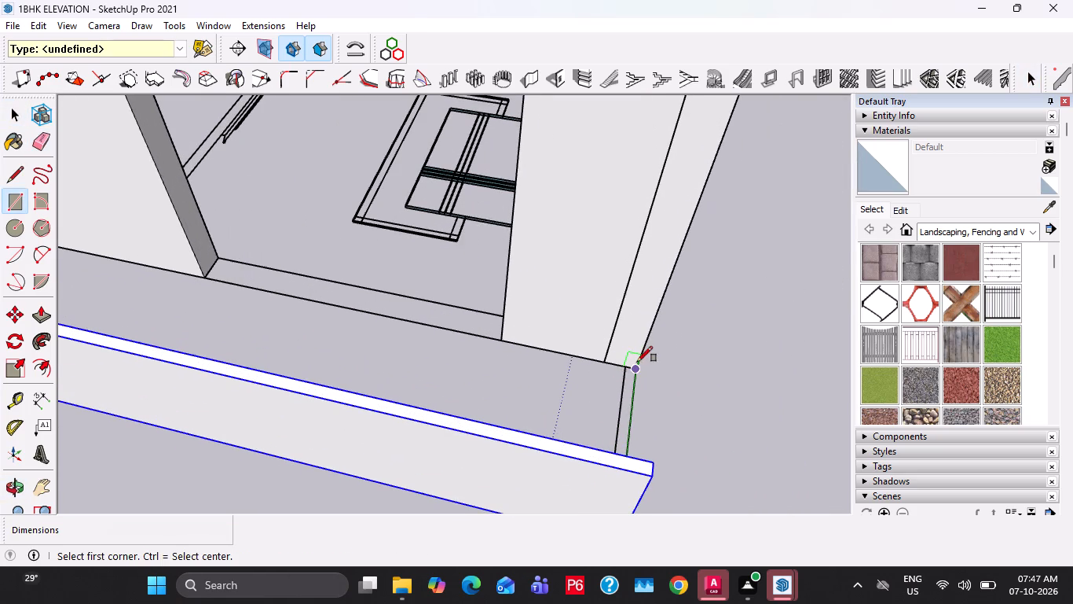
pyautogui.click(638, 362)
pyautogui.moveTo(643, 449); pyautogui.dragTo(380, 337, button='middle')
pyautogui.keyDown('shift'); pyautogui.moveTo(423, 501); pyautogui.dragTo(419, 388, button='middle'); pyautogui.keyUp('shift')
pyautogui.scroll(2, 378, 434)
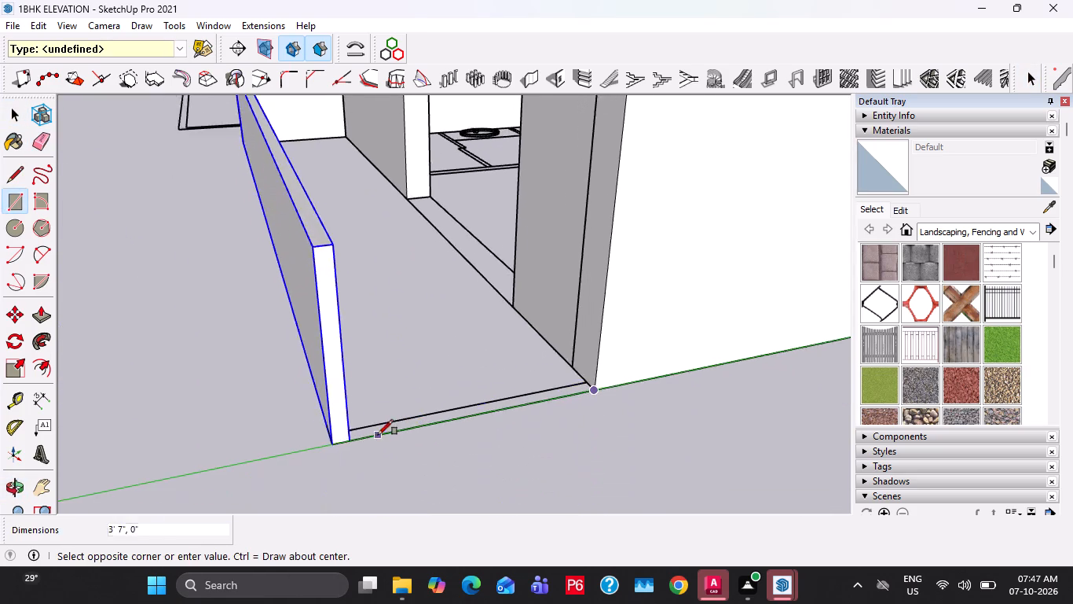
pyautogui.scroll(1, 378, 435)
pyautogui.moveTo(375, 432); pyautogui.dragTo(291, 452, button='middle')
pyautogui.scroll(3, 126, 414)
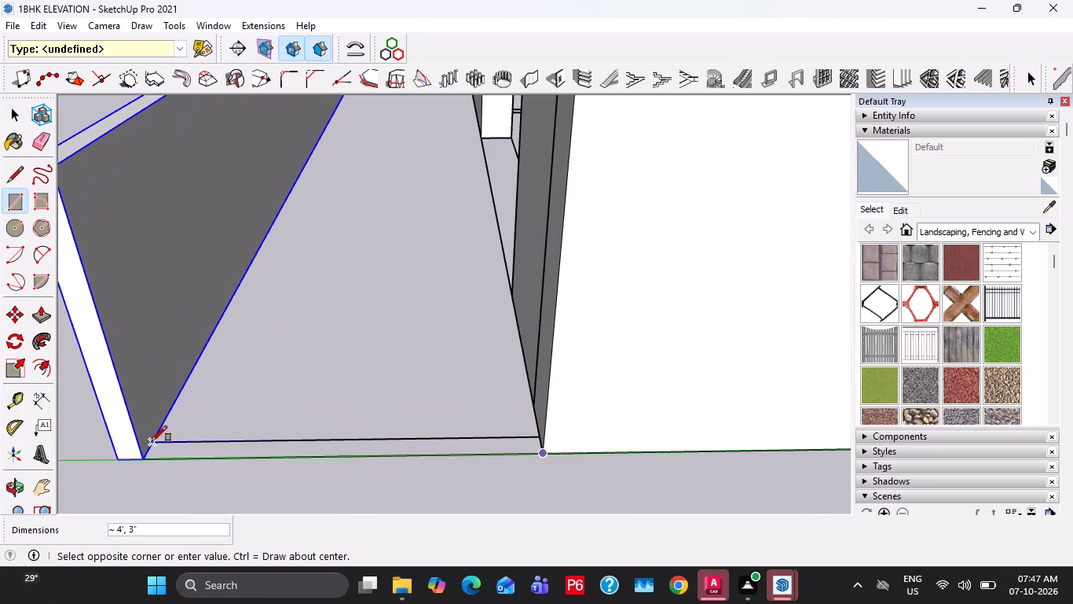
pyautogui.click(152, 441)
# Push/Pull the remaining side strip of the balcony up to the top of the front parapet.
pyautogui.press('space')
pyautogui.press('space')
pyautogui.press('p')
pyautogui.click(222, 445)
pyautogui.scroll(-5, 226, 392)
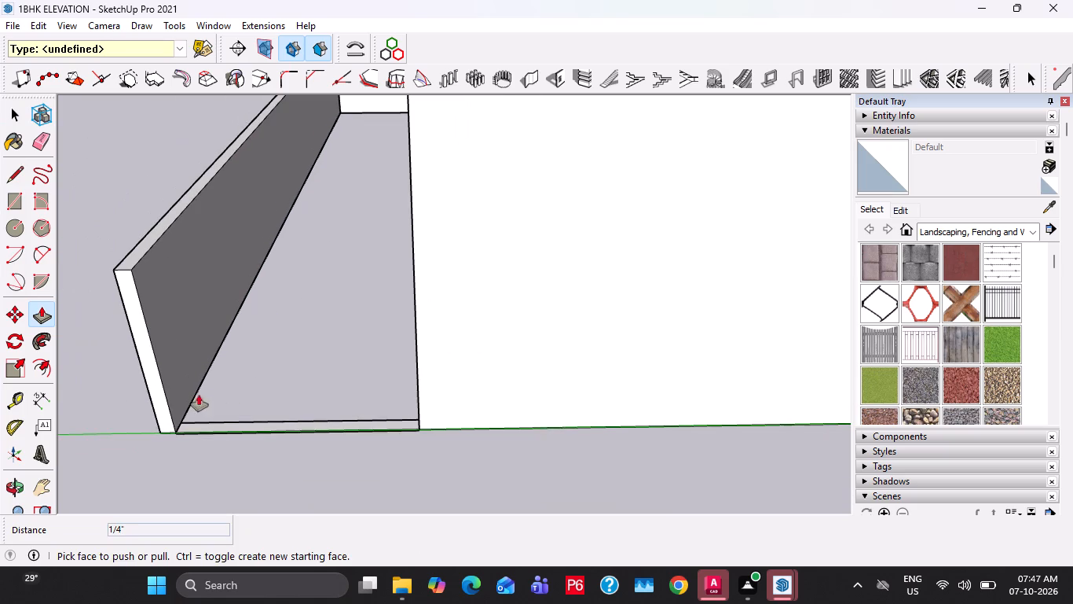
pyautogui.hotkey('ctrl', 'z')
pyautogui.click(208, 433)
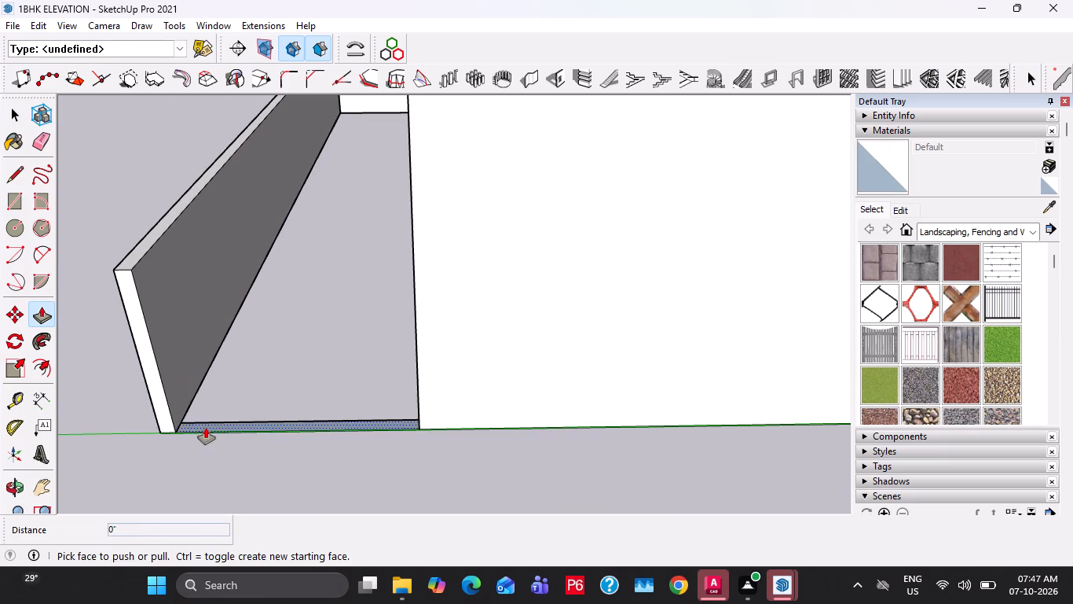
pyautogui.click(206, 428)
pyautogui.click(126, 267)
# Select the whole second side parapet of the balcony and make it a group.
pyautogui.press('space')
pyautogui.tripleClick(174, 321)
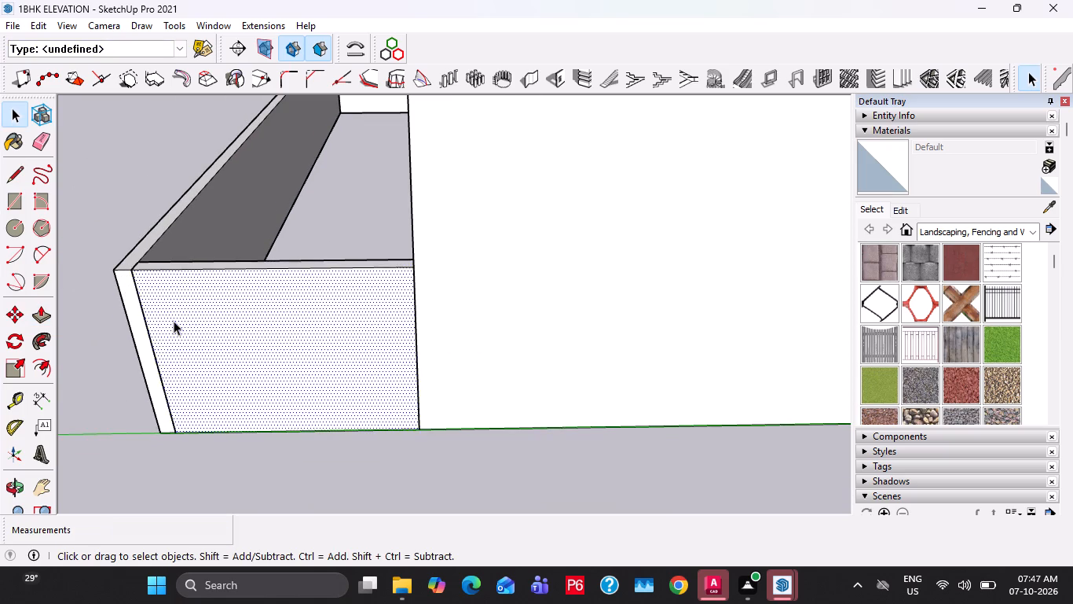
pyautogui.rightClick(174, 321)
pyautogui.click(271, 188)
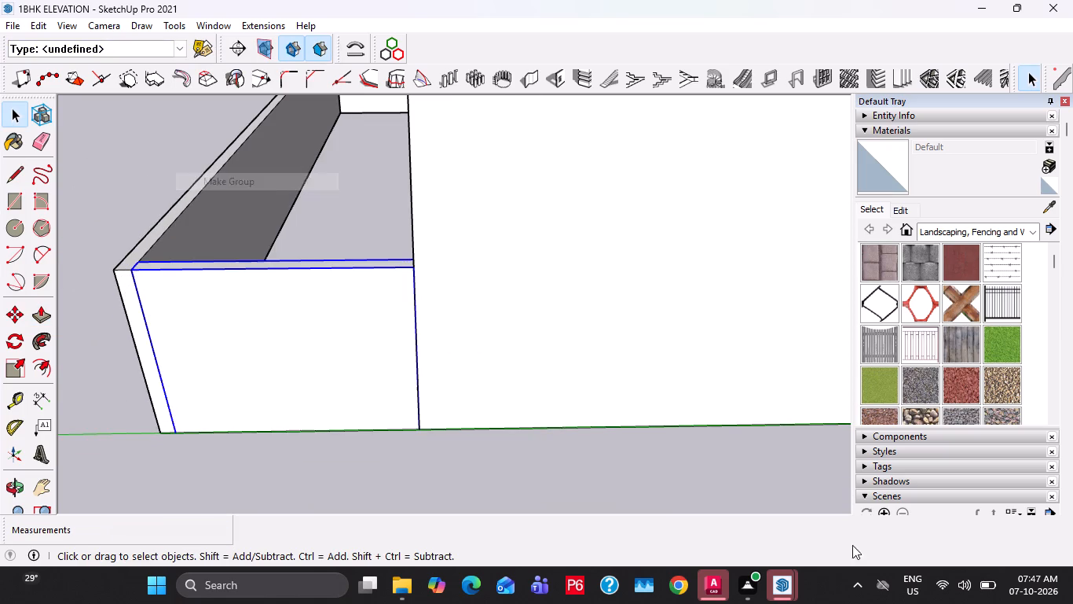
# Switch to the "1bhk interior new" model, select the complete staircase with its treads, supports and glass railings, and copy it.
pyautogui.click(841, 517)
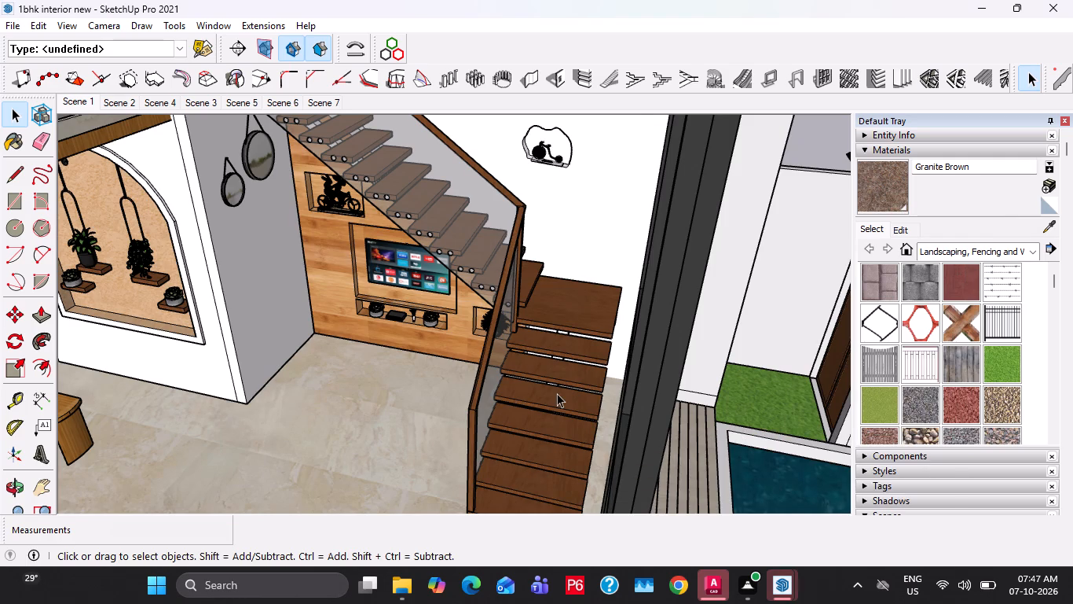
pyautogui.click(557, 392)
pyautogui.click(483, 259)
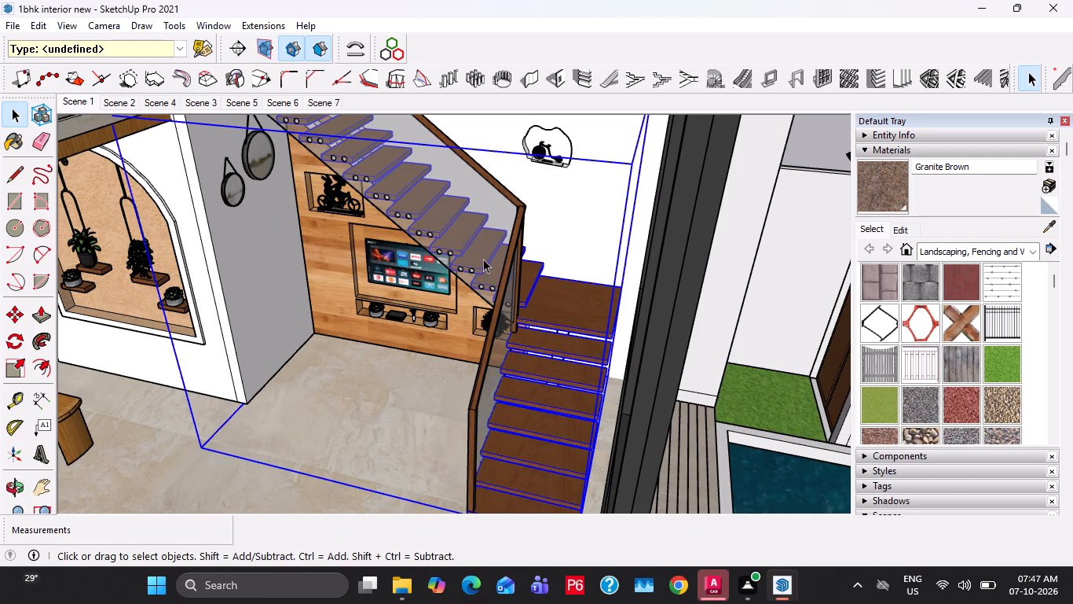
pyautogui.keyDown('ctrl'); pyautogui.click(544, 319); pyautogui.keyUp('ctrl')
pyautogui.keyDown('ctrl'); pyautogui.click(511, 253); pyautogui.keyUp('ctrl')
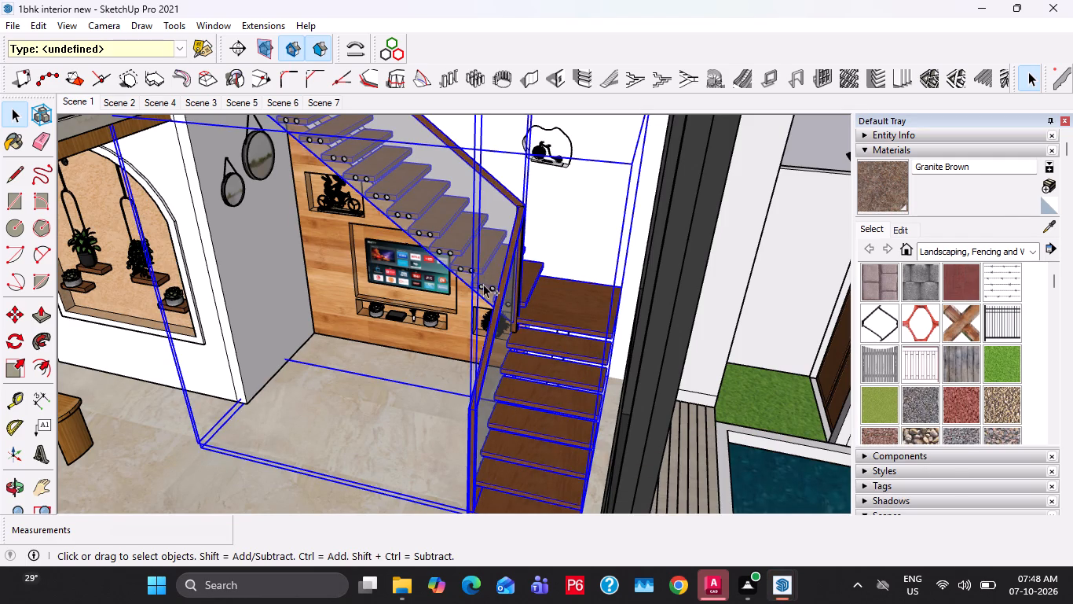
pyautogui.keyDown('ctrl'); pyautogui.click(483, 287); pyautogui.keyUp('ctrl')
pyautogui.keyDown('ctrl'); pyautogui.click(482, 271); pyautogui.keyUp('ctrl')
pyautogui.moveTo(504, 293); pyautogui.dragTo(546, 327, button='middle')
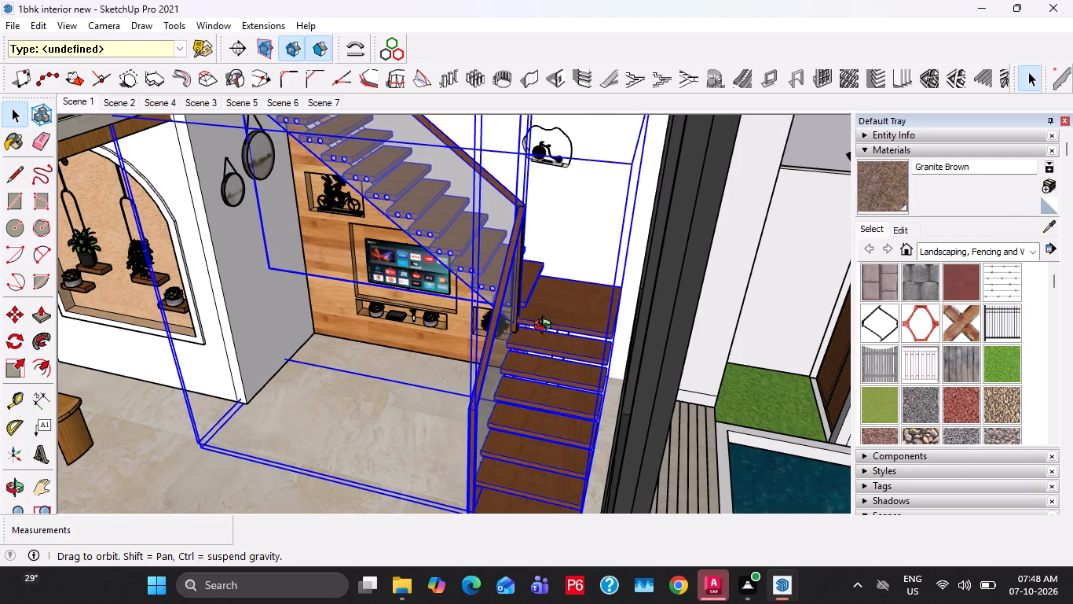
pyautogui.moveTo(546, 327); pyautogui.dragTo(717, 358, button='middle')
pyautogui.keyDown('ctrl'); pyautogui.click(618, 361); pyautogui.keyUp('ctrl')
pyautogui.keyDown('ctrl'); pyautogui.click(555, 351); pyautogui.keyUp('ctrl')
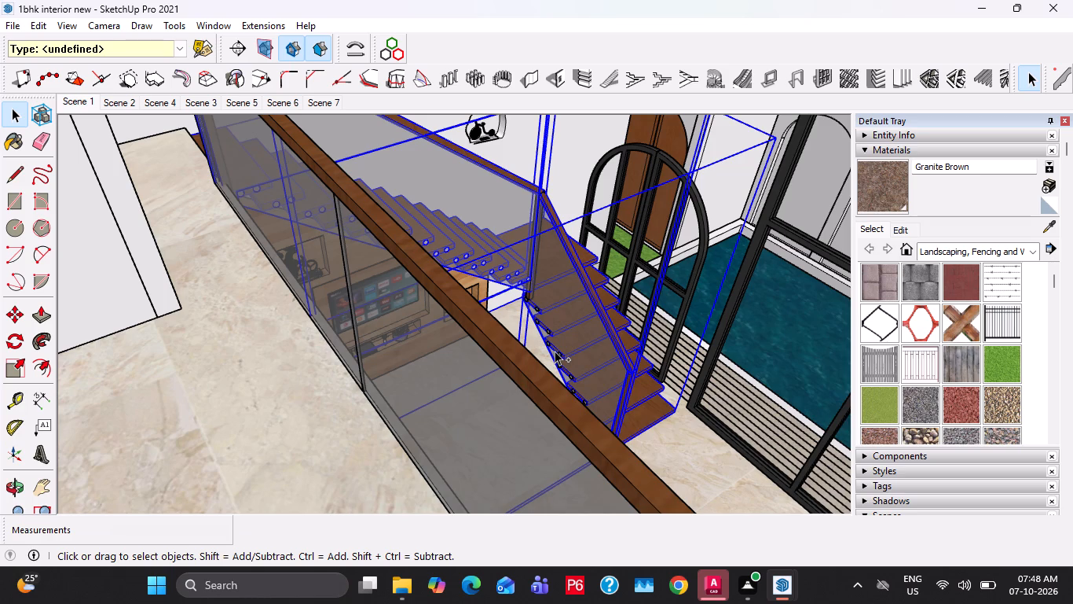
pyautogui.keyDown('ctrl'); pyautogui.click(560, 347); pyautogui.keyUp('ctrl')
pyautogui.keyDown('ctrl'); pyautogui.click(644, 381); pyautogui.keyUp('ctrl')
pyautogui.moveTo(595, 369); pyautogui.dragTo(496, 392, button='middle')
pyautogui.hotkey('ctrl', 'c')
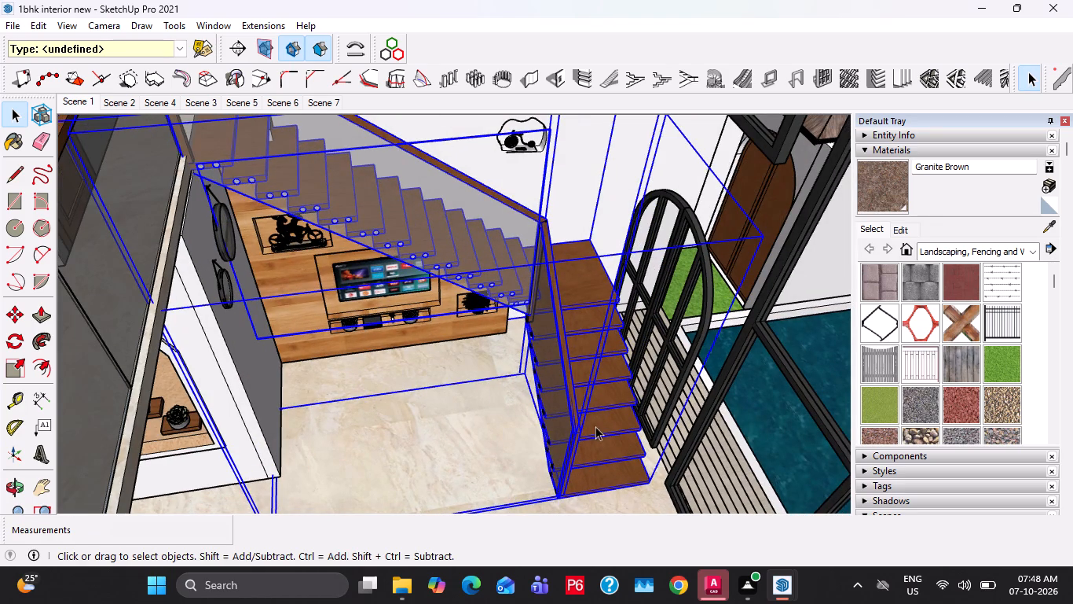
# Switch back to the "1BHK ELEVATION" model and paste the copied staircase near the stair lines of the ground-floor plan.
pyautogui.click(725, 514)
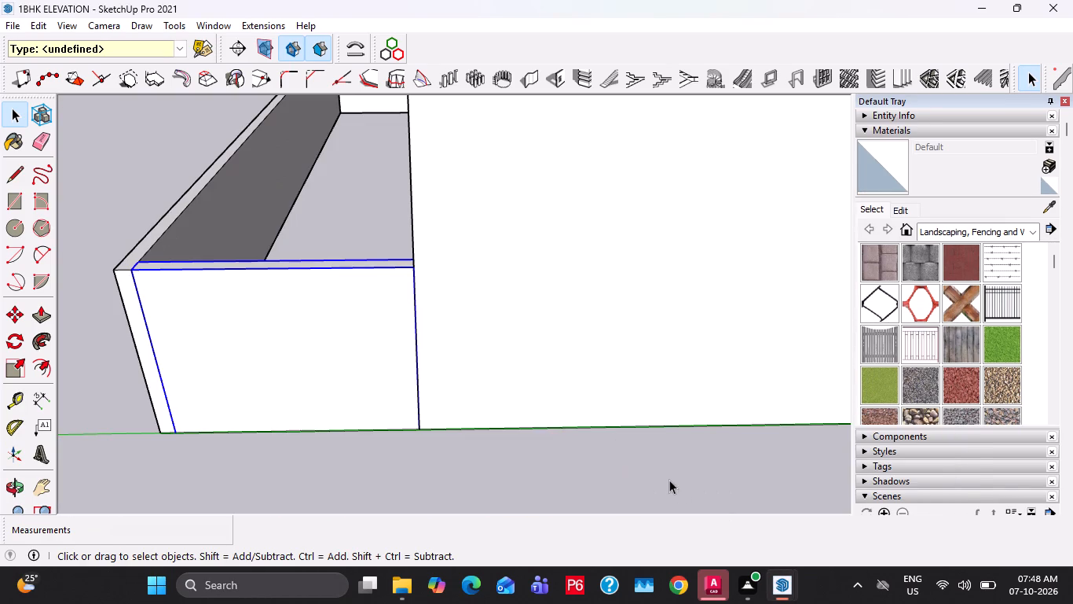
pyautogui.scroll(-20, 476, 394)
pyautogui.scroll(-5, 476, 394)
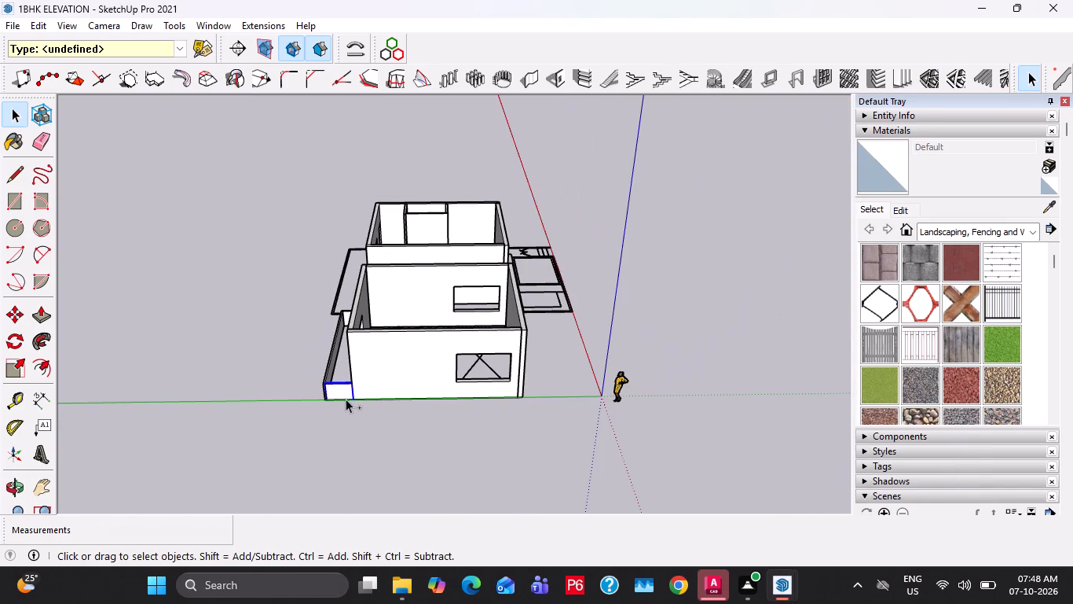
pyautogui.hotkey('ctrl', 'v')
pyautogui.moveTo(278, 472); pyautogui.dragTo(303, 472, button='middle')
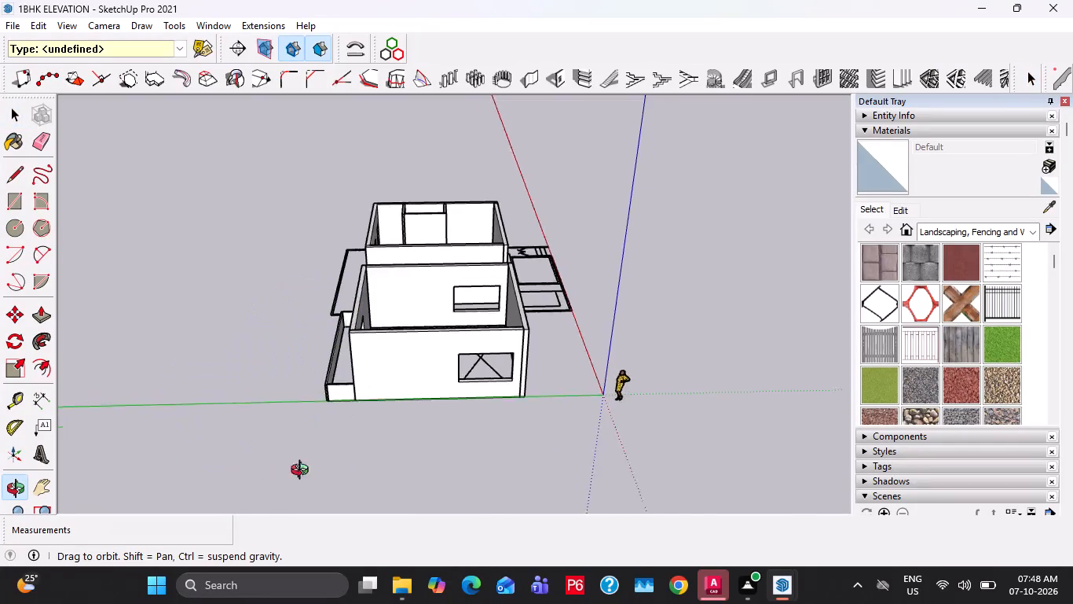
pyautogui.moveTo(303, 472); pyautogui.dragTo(968, 554, button='middle')
pyautogui.scroll(3, 505, 392)
pyautogui.moveTo(618, 363); pyautogui.dragTo(559, 451, button='middle')
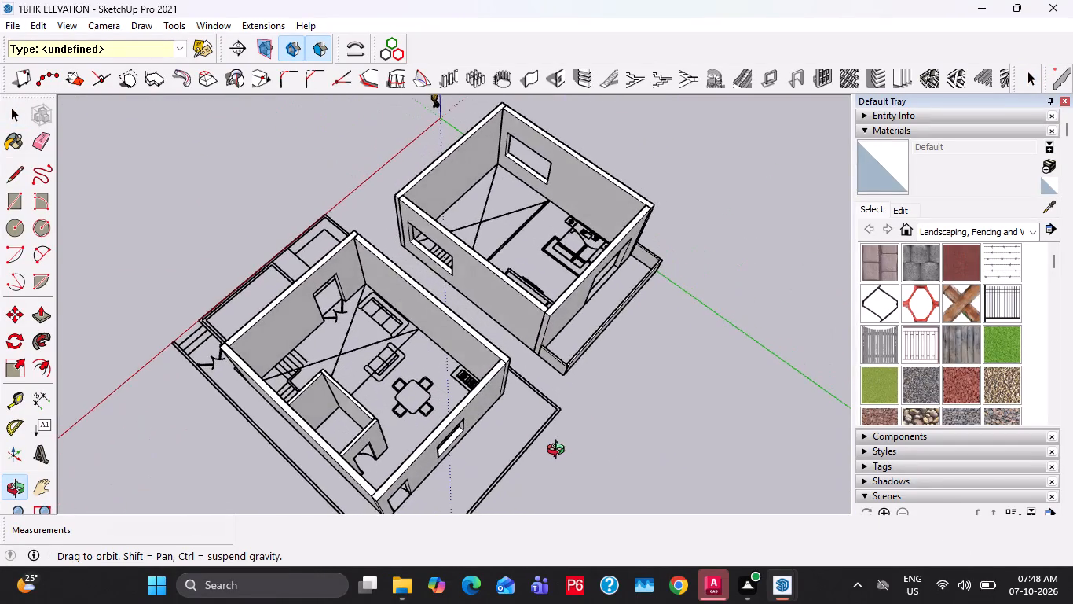
pyautogui.moveTo(559, 451); pyautogui.dragTo(1013, 457, button='middle')
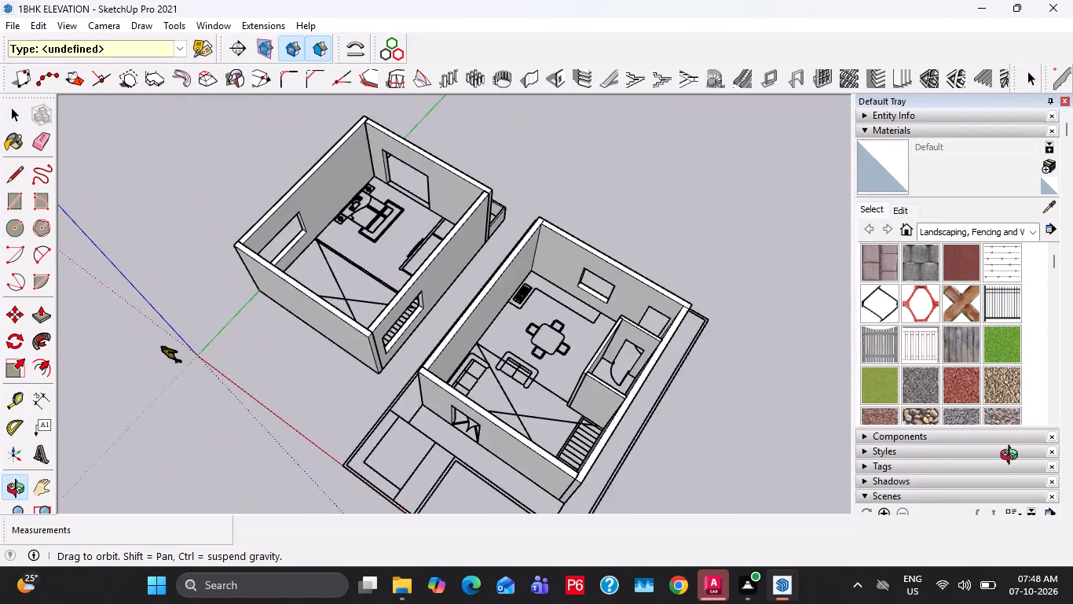
pyautogui.moveTo(1013, 457); pyautogui.dragTo(1022, 456, button='middle')
pyautogui.moveTo(510, 396); pyautogui.dragTo(701, 424, button='middle')
pyautogui.scroll(5, 613, 351)
pyautogui.moveTo(605, 349); pyautogui.dragTo(846, 396, button='middle')
pyautogui.scroll(10, 498, 293)
pyautogui.scroll(4, 676, 206)
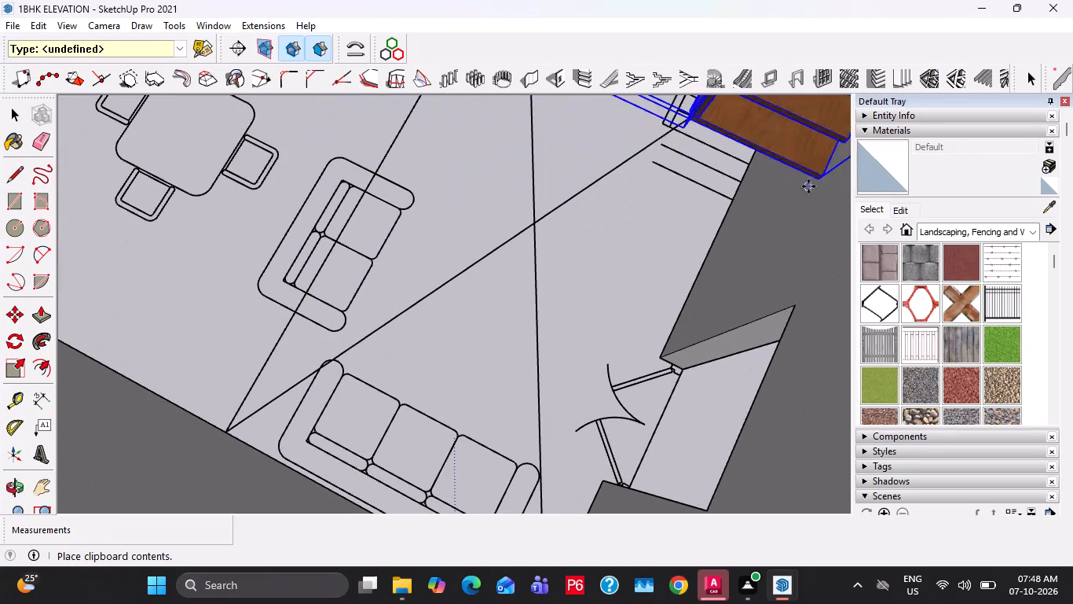
pyautogui.click(732, 200)
# Move the staircase so its lowest tread's bottom corner meets the first stair line at the wall's floor edge.
pyautogui.scroll(2, 727, 185)
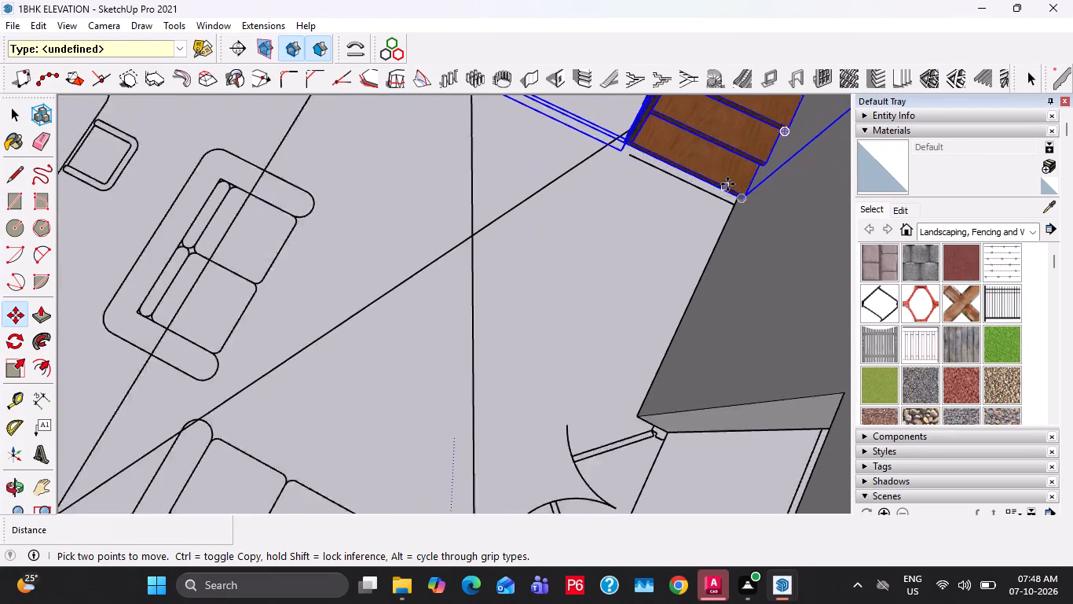
pyautogui.scroll(13, 727, 184)
pyautogui.moveTo(731, 199); pyautogui.dragTo(831, 101, button='middle')
pyautogui.scroll(4, 726, 161)
pyautogui.moveTo(560, 282); pyautogui.dragTo(657, 145, button='middle')
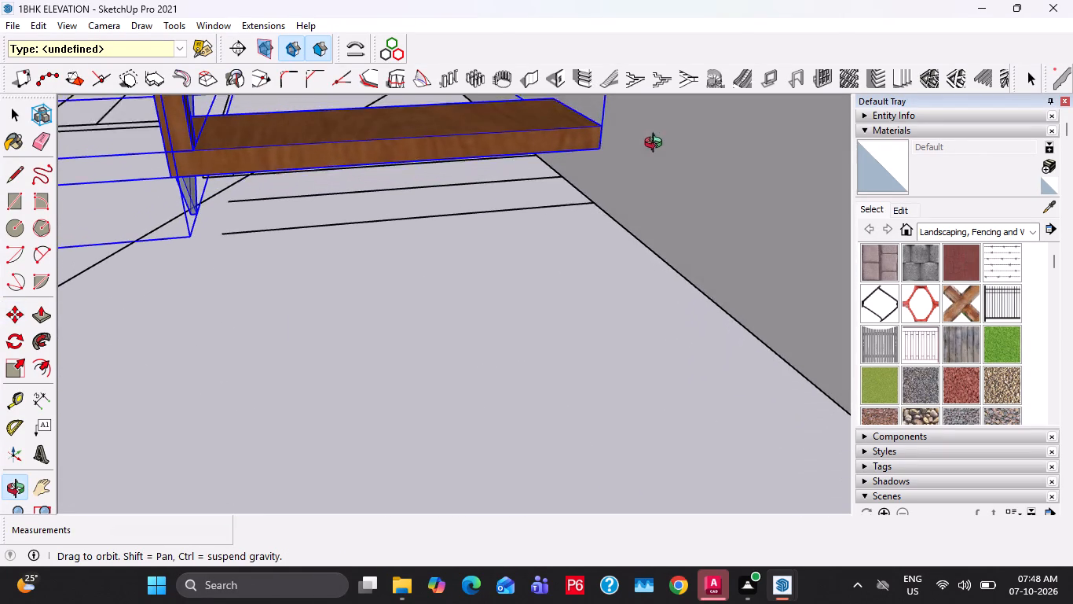
pyautogui.moveTo(657, 145); pyautogui.dragTo(661, 135, button='middle')
pyautogui.click(601, 157)
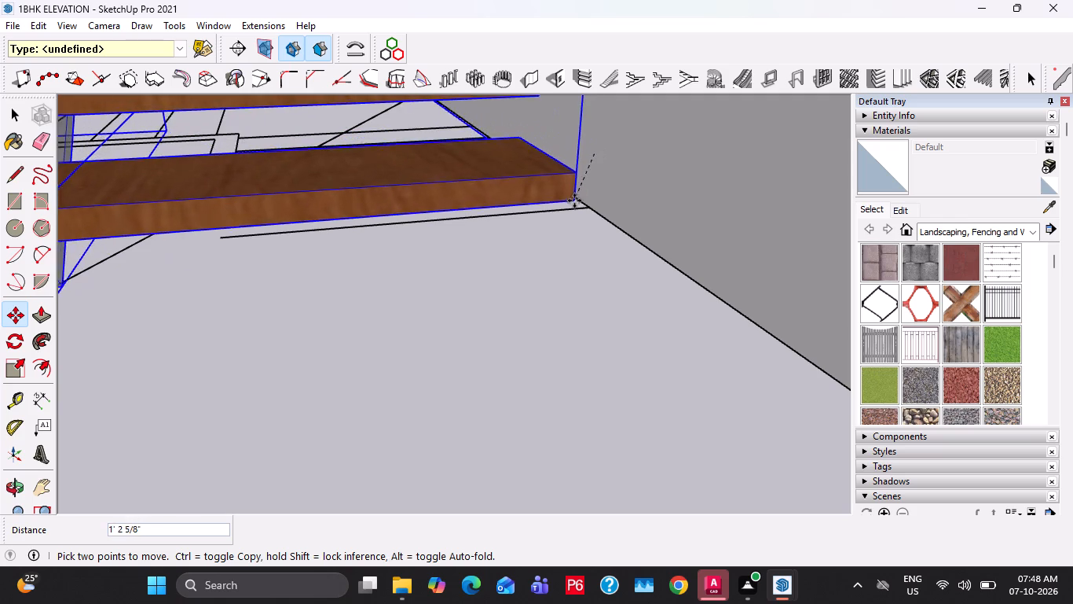
pyautogui.click(585, 210)
pyautogui.scroll(1, 496, 257)
pyautogui.moveTo(496, 257); pyautogui.dragTo(604, 222, button='middle')
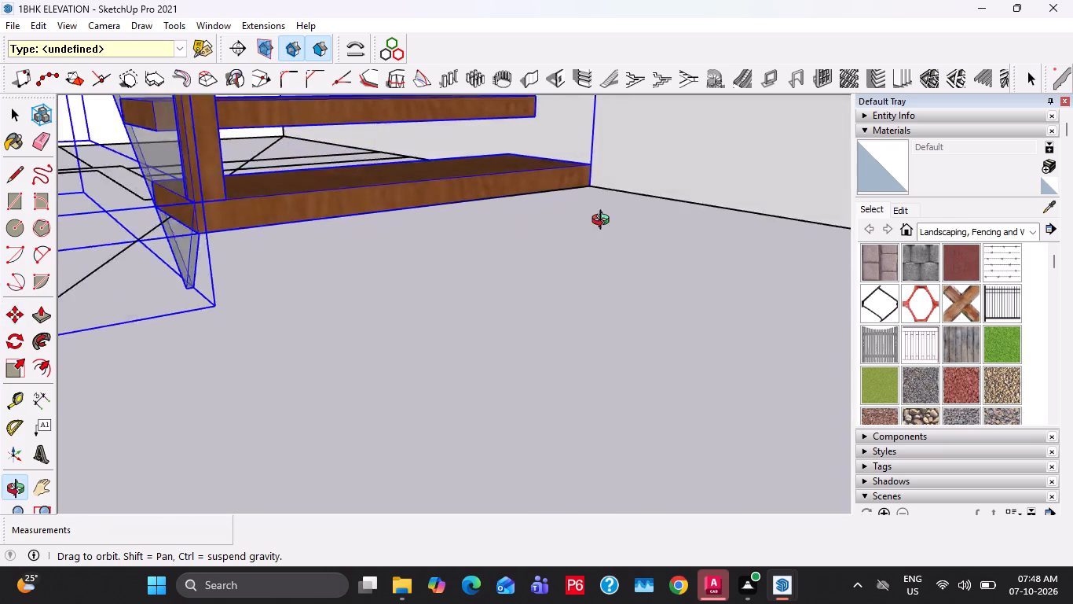
pyautogui.moveTo(604, 222); pyautogui.dragTo(500, 517, button='middle')
pyautogui.scroll(-10, 500, 517)
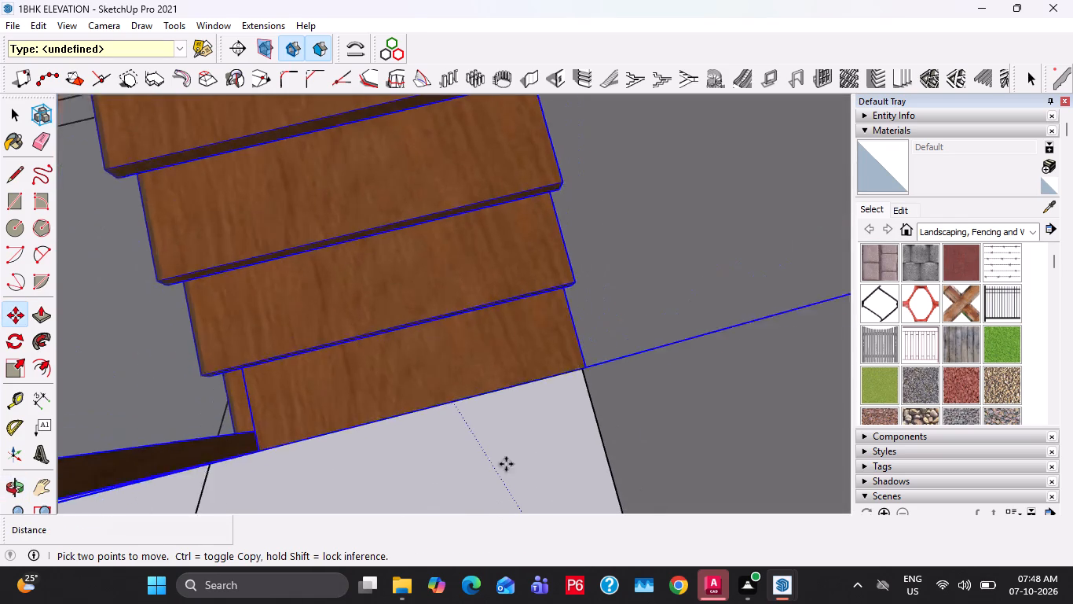
pyautogui.scroll(-20, 506, 464)
pyautogui.scroll(-8, 506, 464)
pyautogui.press('space')
# Select the bathroom partition wall under the upper stair flight and move it 1' away from the stairs.
pyautogui.moveTo(491, 377); pyautogui.dragTo(261, 289, button='middle')
pyautogui.scroll(3, 294, 273)
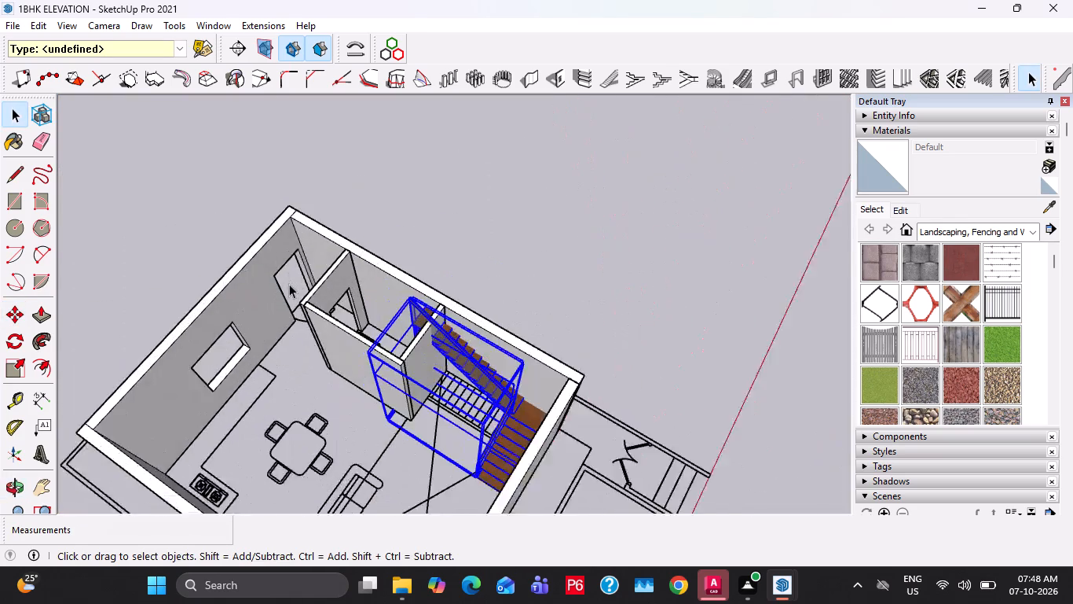
pyautogui.scroll(7, 289, 284)
pyautogui.moveTo(502, 351); pyautogui.dragTo(404, 263, button='middle')
pyautogui.scroll(-4, 404, 266)
pyautogui.keyDown('shift'); pyautogui.moveTo(402, 282); pyautogui.dragTo(479, 235, button='middle'); pyautogui.keyUp('shift')
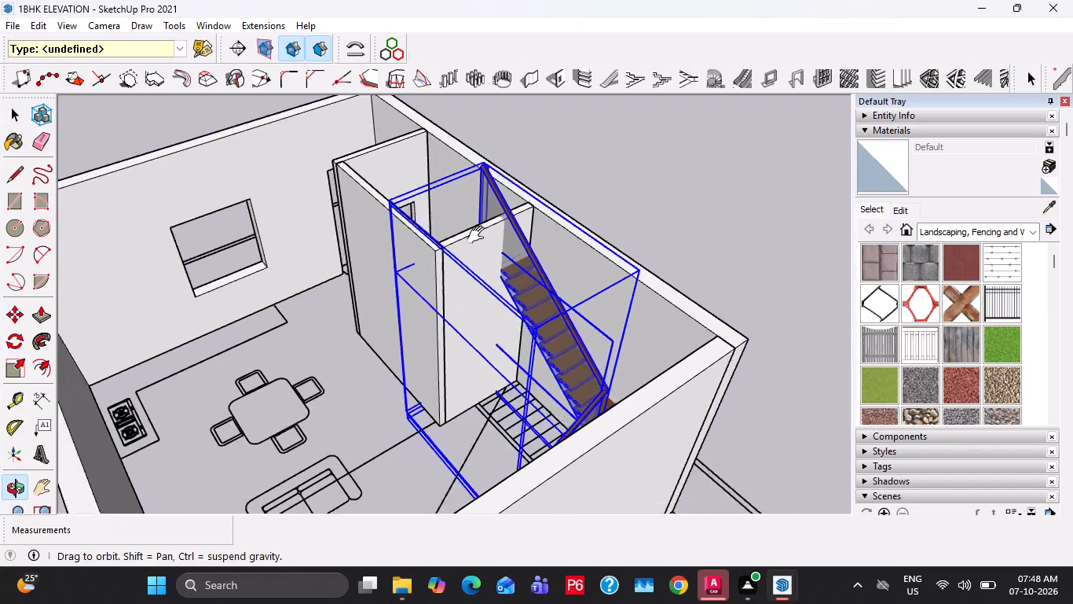
pyautogui.keyDown('shift'); pyautogui.moveTo(479, 235); pyautogui.dragTo(577, 256, button='middle'); pyautogui.keyUp('shift')
pyautogui.scroll(2, 547, 266)
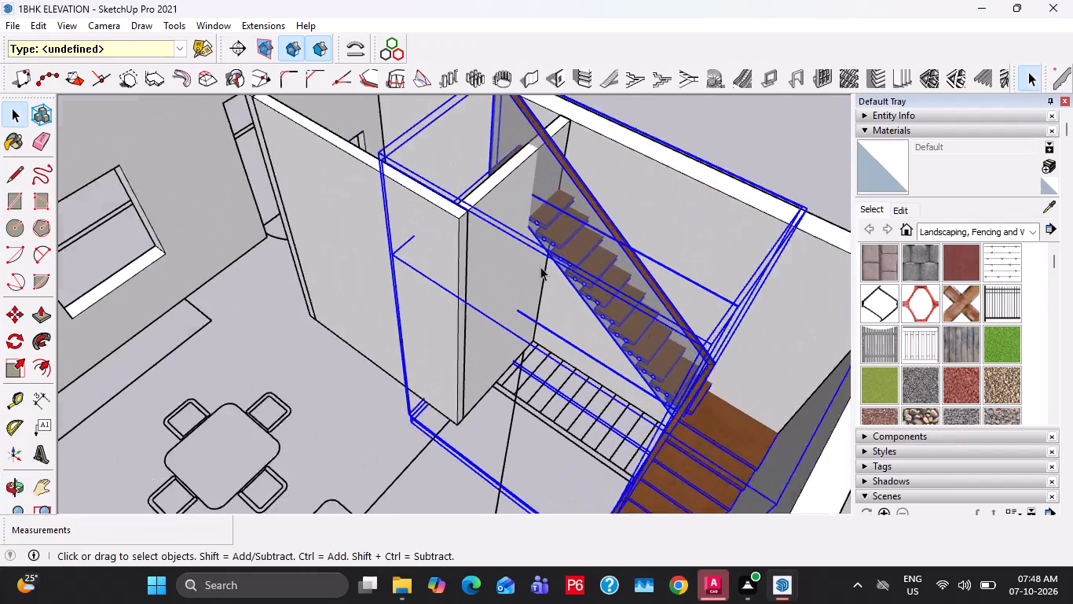
pyautogui.scroll(2, 540, 267)
pyautogui.click(511, 267)
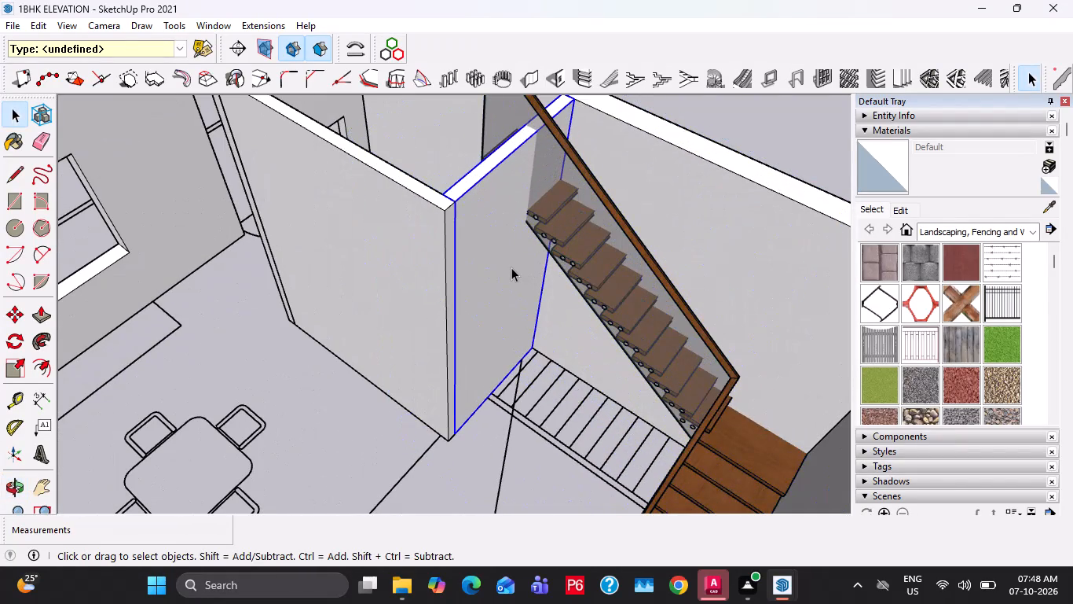
pyautogui.scroll(-3, 510, 270)
pyautogui.moveTo(492, 272); pyautogui.dragTo(848, 319, button='middle')
pyautogui.moveTo(474, 214); pyautogui.dragTo(552, 219, button='middle')
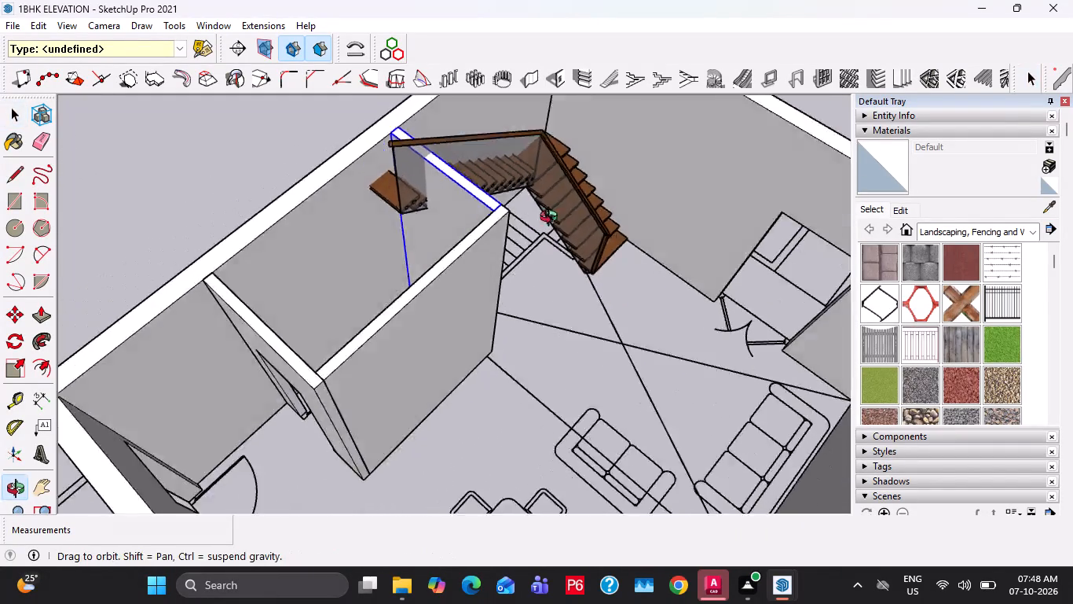
pyautogui.moveTo(552, 219); pyautogui.dragTo(665, 223, button='middle')
pyautogui.scroll(3, 336, 223)
pyautogui.press('m')
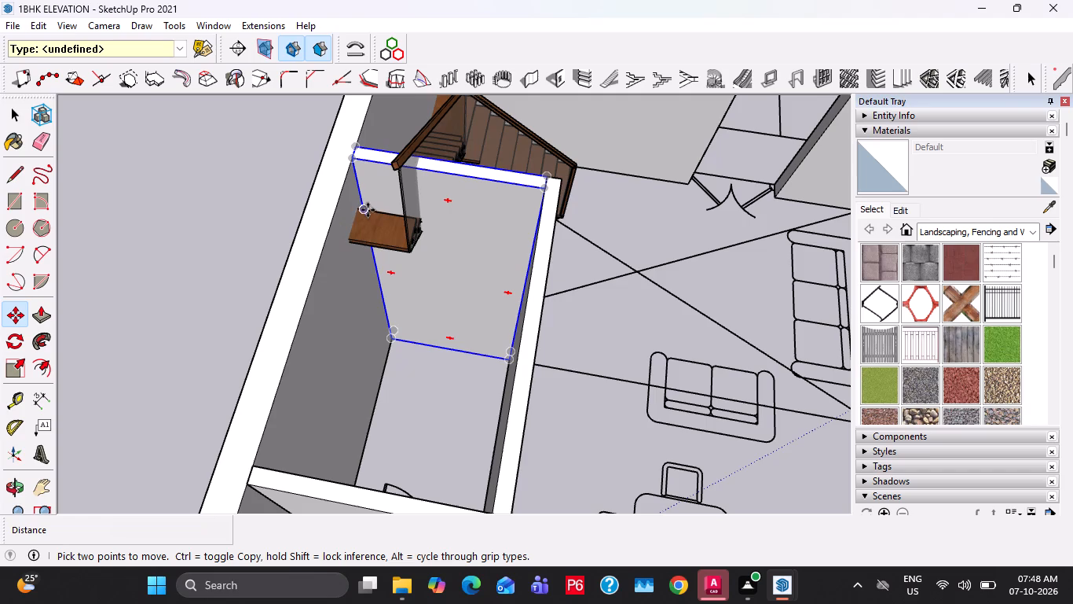
pyautogui.click(368, 208)
pyautogui.click(349, 239)
# Shift the partition wall again until it reaches the corner of the staircase's topmost tread.
pyautogui.moveTo(361, 232); pyautogui.dragTo(368, 258, button='middle')
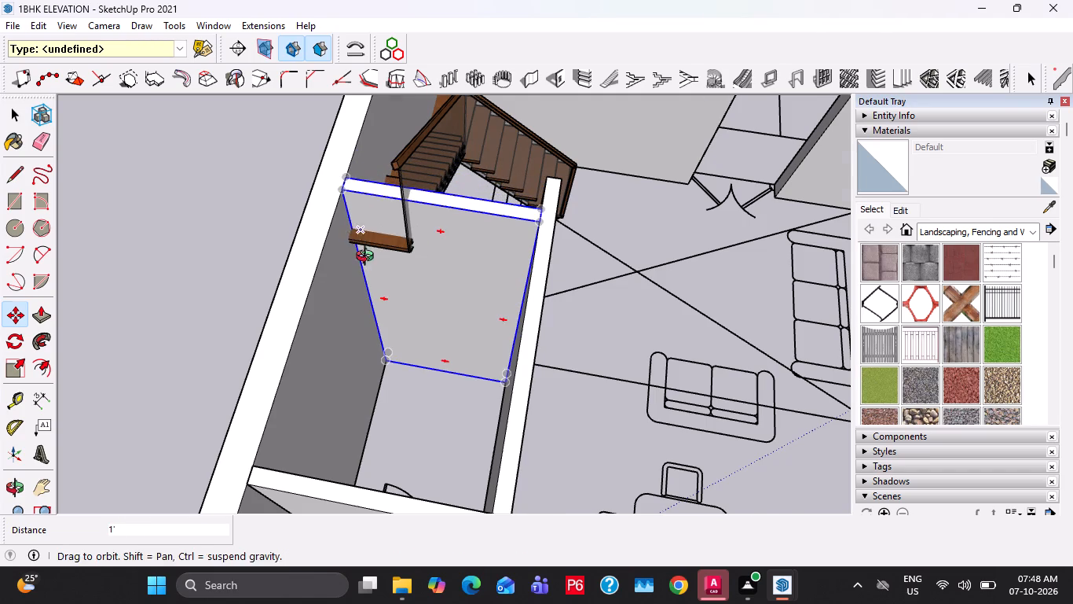
pyautogui.moveTo(368, 258); pyautogui.dragTo(408, 405, button='middle')
pyautogui.scroll(3, 361, 358)
pyautogui.click(345, 358)
pyautogui.moveTo(349, 385); pyautogui.dragTo(350, 226, button='middle')
pyautogui.scroll(1, 349, 385)
pyautogui.click(333, 268)
pyautogui.moveTo(351, 266); pyautogui.dragTo(390, 479, button='middle')
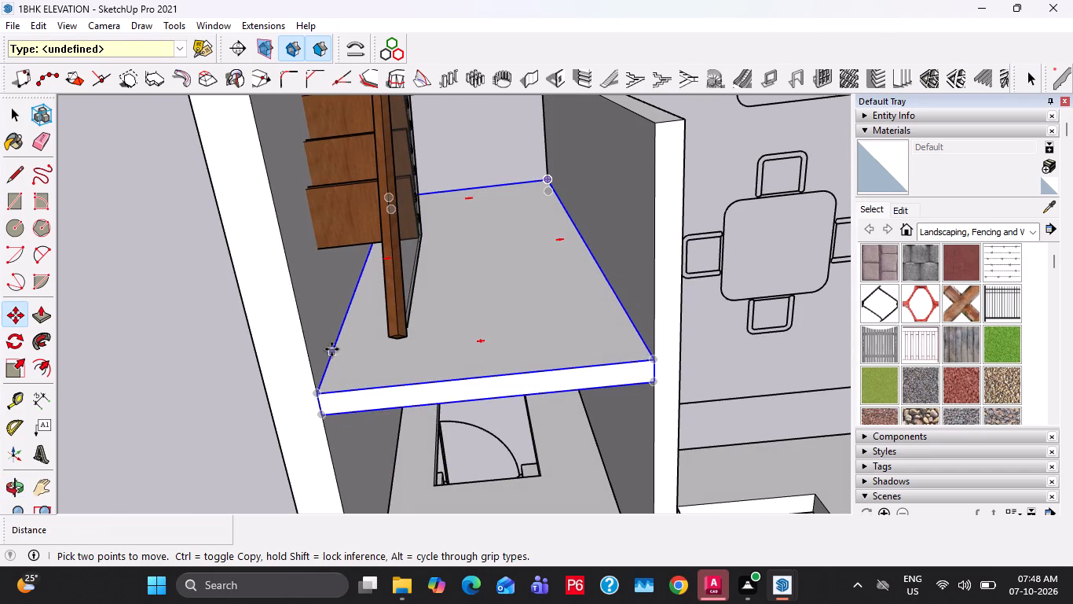
pyautogui.click(332, 347)
pyautogui.click(319, 246)
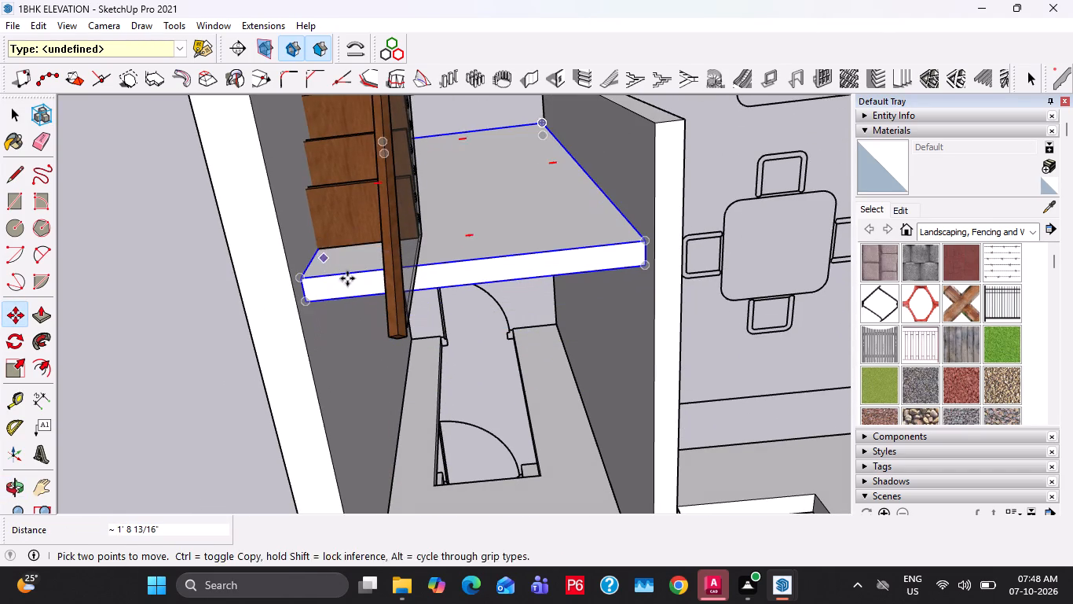
# Move the partition wall by its top corner to line it up with the top edge of the outer wall.
pyautogui.moveTo(401, 293); pyautogui.dragTo(378, 98, button='middle')
pyautogui.scroll(-3, 393, 318)
pyautogui.moveTo(312, 260); pyautogui.dragTo(189, 203, button='middle')
pyautogui.scroll(5, 291, 147)
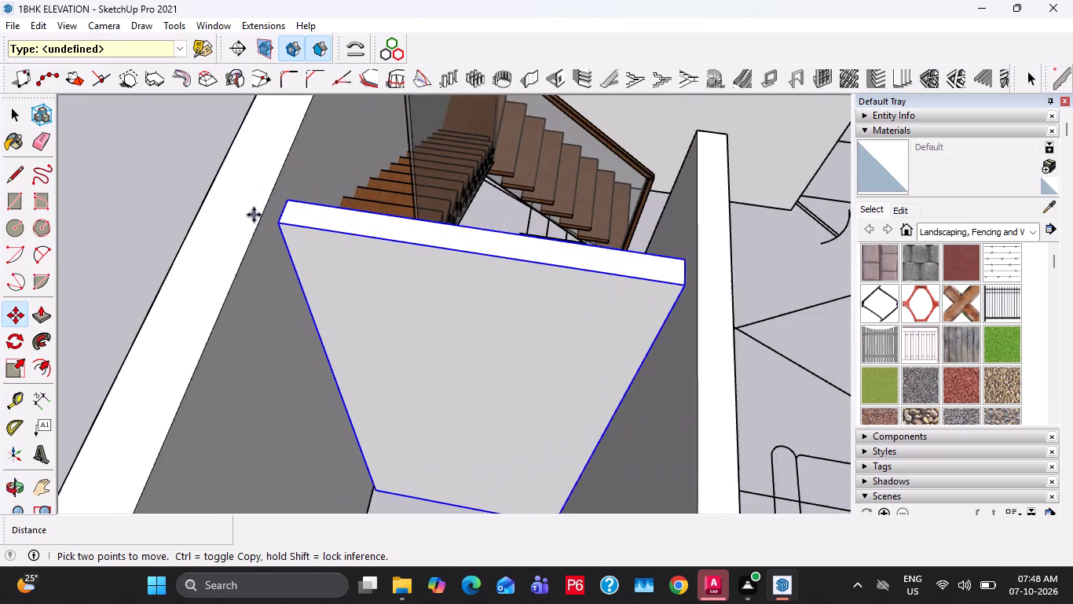
pyautogui.scroll(1, 254, 215)
pyautogui.click(290, 203)
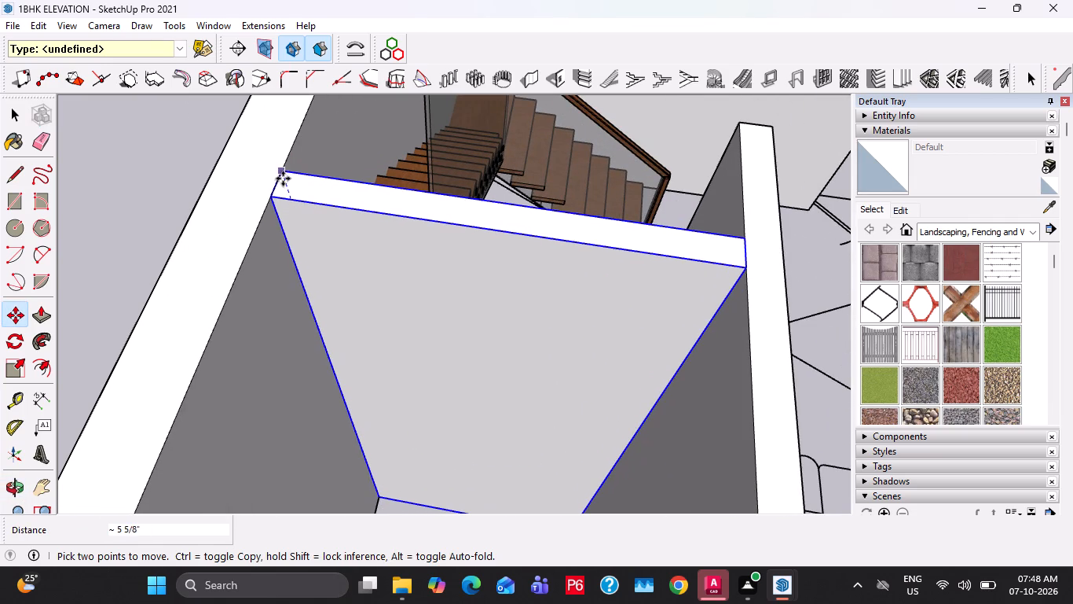
pyautogui.click(284, 179)
pyautogui.press('space')
# Move the partition wall a further 2' away from the staircase, into the bathroom.
pyautogui.scroll(-5, 279, 215)
pyautogui.moveTo(392, 293); pyautogui.dragTo(208, 409, button='middle')
pyautogui.moveTo(375, 340); pyautogui.dragTo(137, 265, button='middle')
pyautogui.moveTo(296, 242); pyautogui.dragTo(420, 375, button='middle')
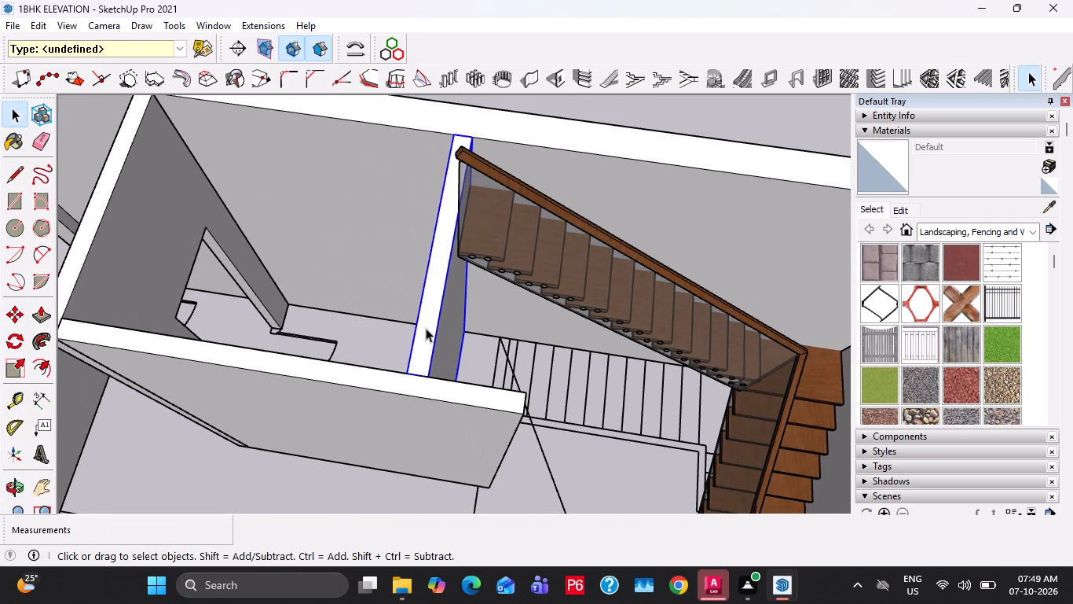
pyautogui.press('m')
pyautogui.click(426, 328)
pyautogui.write("2'")
pyautogui.press('Return')
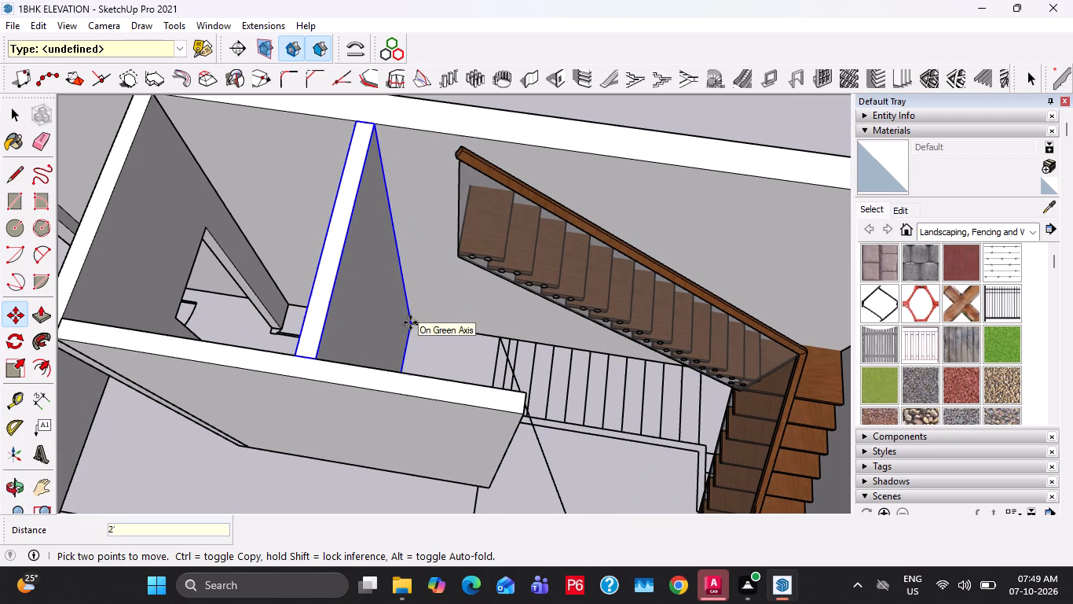
pyautogui.press('space')
# Open the long bathroom wall's group and Push/Pull its projecting end face back to the relocated partition wall.
pyautogui.doubleClick(436, 403)
pyautogui.moveTo(449, 411); pyautogui.dragTo(434, 409, button='middle')
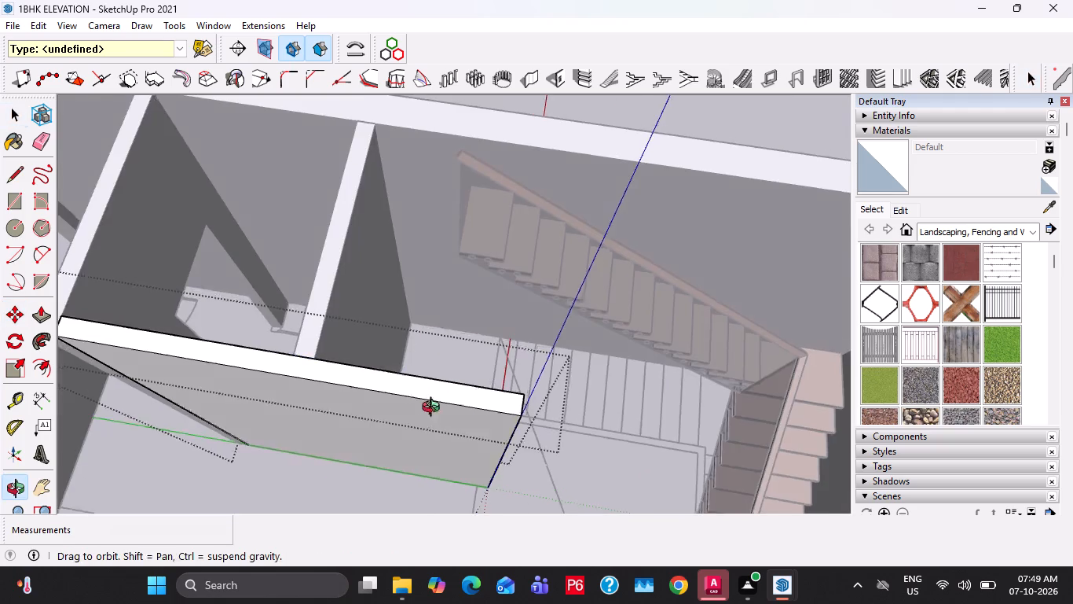
pyautogui.moveTo(434, 409); pyautogui.dragTo(375, 385, button='middle')
pyautogui.click(458, 385)
pyautogui.press('p')
pyautogui.click(458, 385)
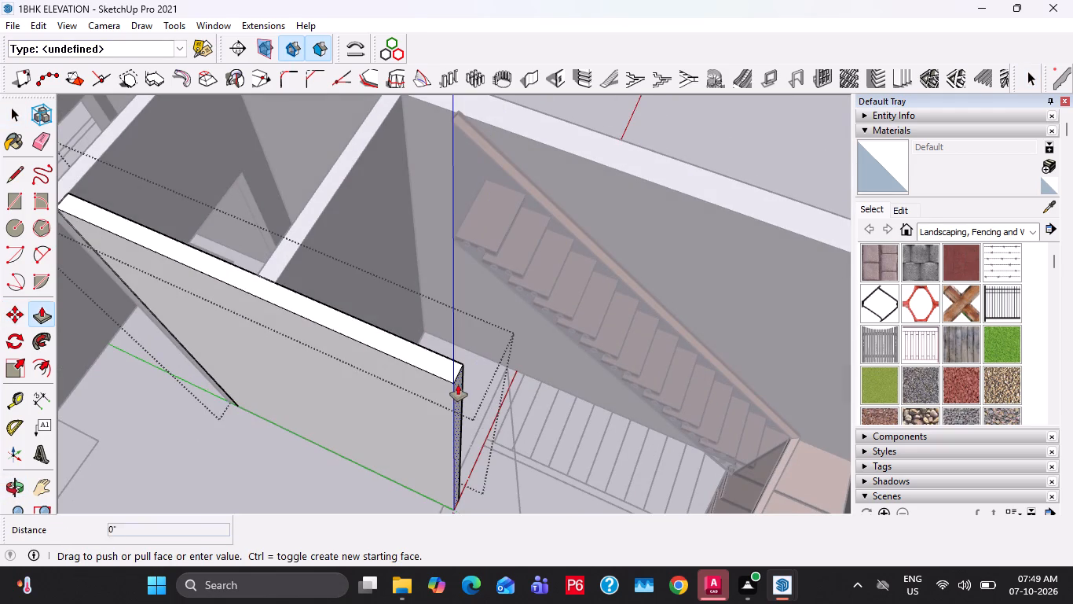
pyautogui.click(285, 276)
pyautogui.press('space')
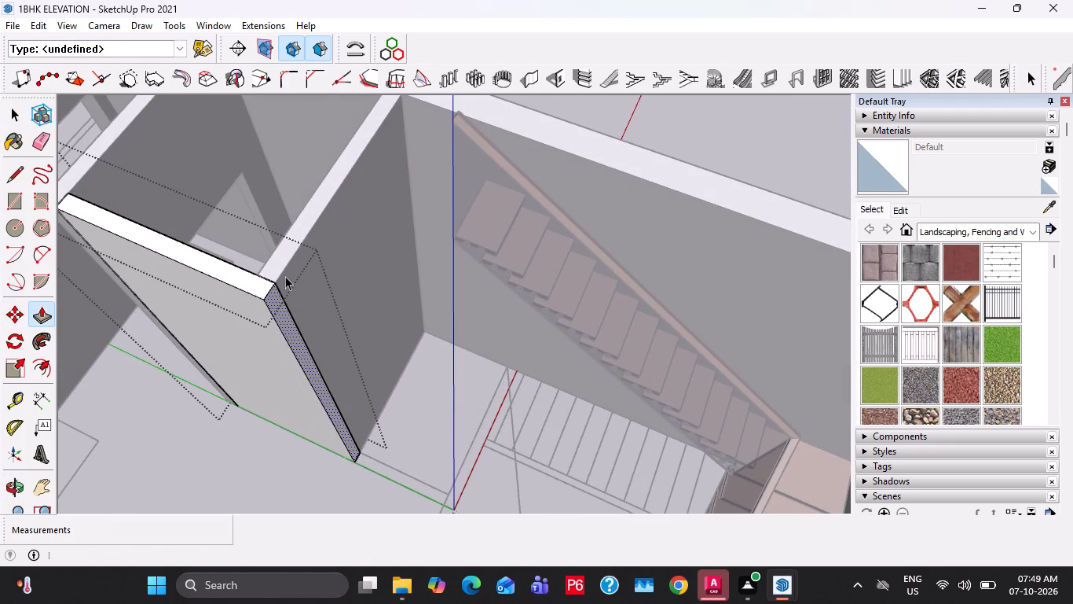
pyautogui.moveTo(341, 308); pyautogui.dragTo(470, 329, button='middle')
pyautogui.press('Escape')
pyautogui.scroll(-5, 388, 257)
pyautogui.press('Escape')
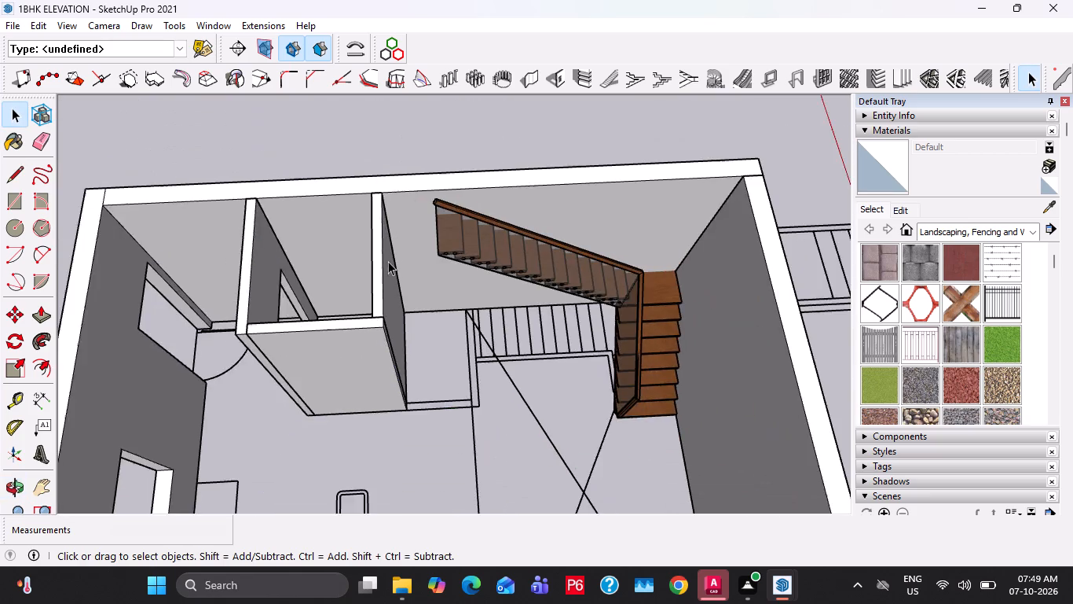
# Draw a floor rectangle over the kitchen, dining and bathroom area, from the crossed-out area's corner to the opposite inner corner.
pyautogui.scroll(-4, 388, 261)
pyautogui.moveTo(452, 386); pyautogui.dragTo(322, 330, button='middle')
pyautogui.scroll(-4, 365, 310)
pyautogui.keyDown('shift'); pyautogui.moveTo(426, 400); pyautogui.dragTo(286, 431, button='middle'); pyautogui.keyUp('shift')
pyautogui.scroll(4, 333, 348)
pyautogui.press('r')
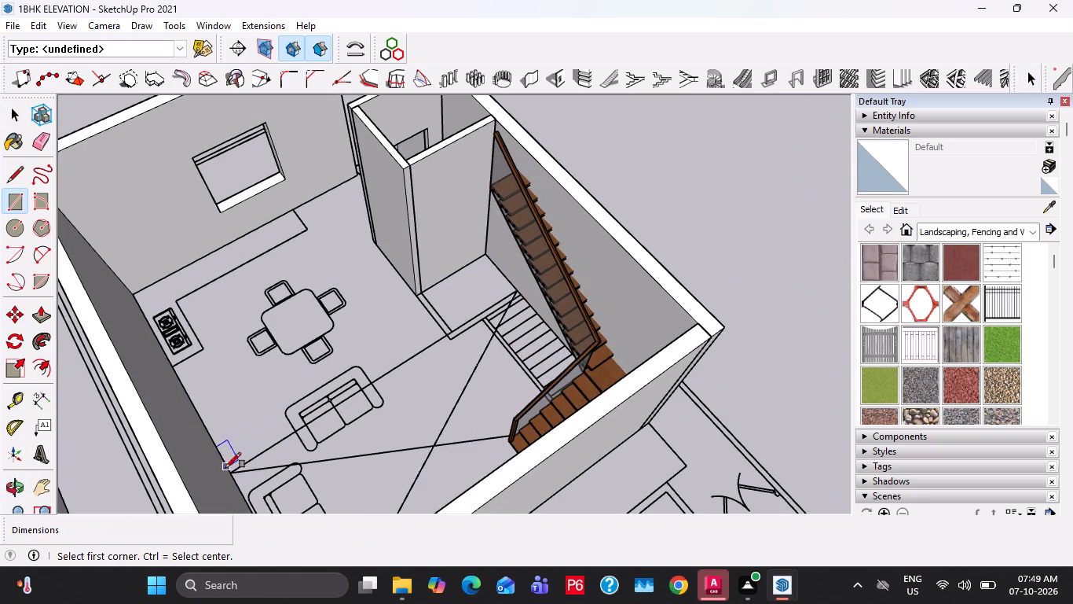
pyautogui.click(235, 474)
pyautogui.keyDown('shift'); pyautogui.moveTo(331, 256); pyautogui.dragTo(380, 428, button='middle'); pyautogui.keyUp('shift')
pyautogui.scroll(1, 436, 296)
pyautogui.moveTo(436, 296); pyautogui.dragTo(467, 370, button='middle')
pyautogui.scroll(8, 427, 298)
pyautogui.click(444, 263)
pyautogui.press('space')
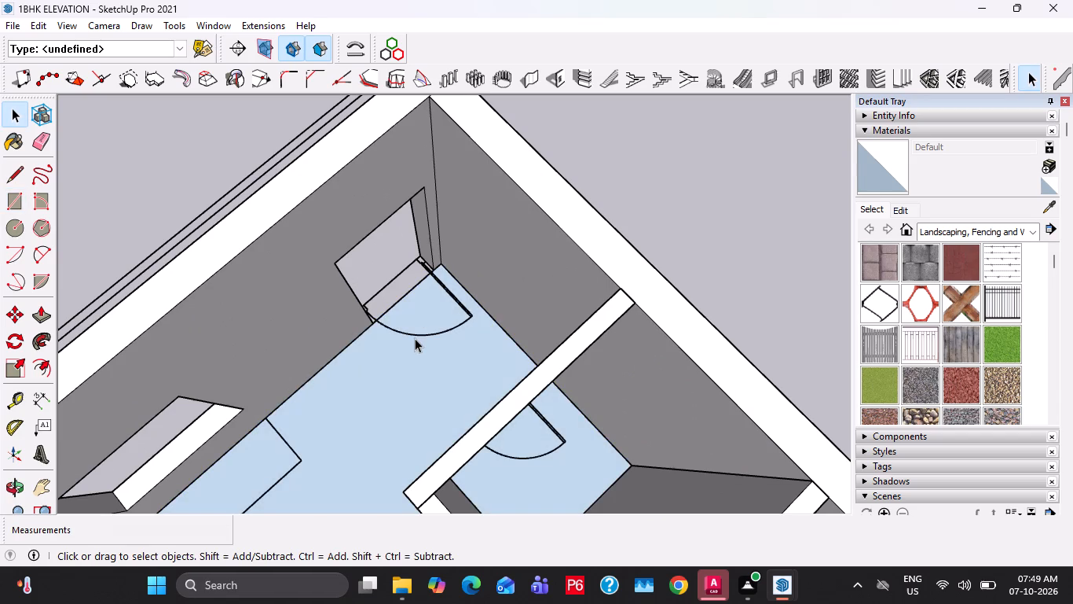
# Push/Pull the floor rectangle up 4" into a slab.
pyautogui.click(415, 338)
pyautogui.press('p')
pyautogui.click(415, 338)
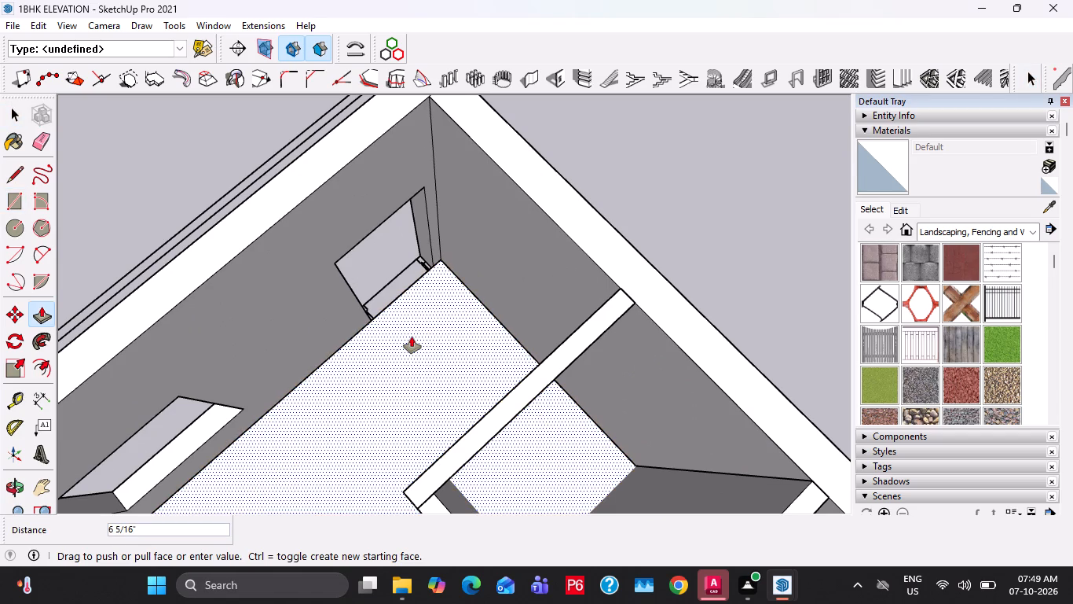
pyautogui.write('4"')
pyautogui.press('Return')
pyautogui.press('space')
# Select the whole slab and make it a group.
pyautogui.tripleClick(412, 337)
pyautogui.rightClick(412, 337)
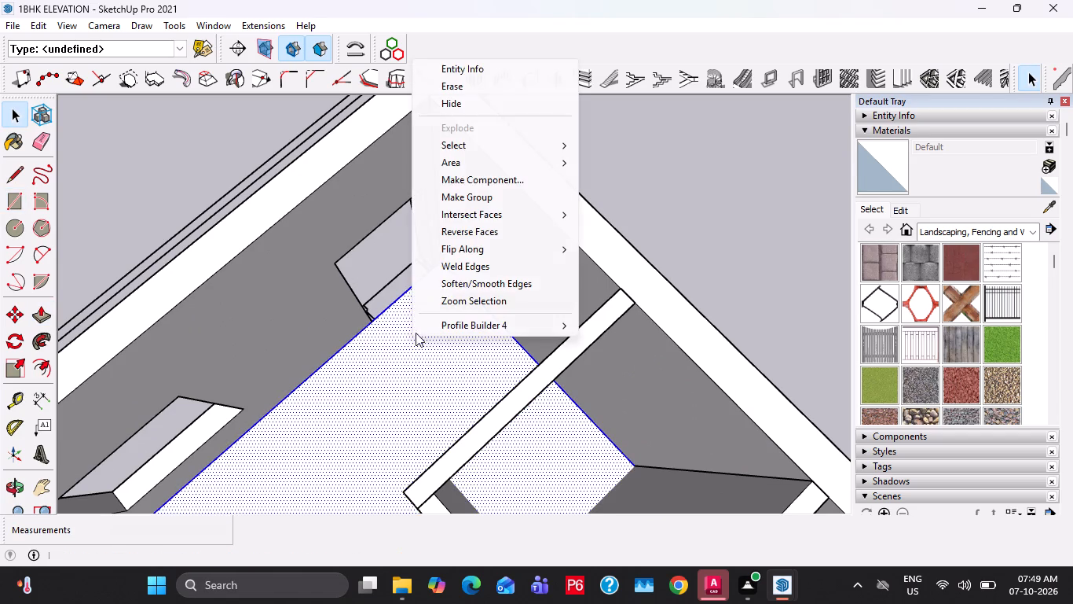
pyautogui.click(475, 195)
# Move the slab group straight up from its floor corner to the top inner corner of the ground-floor walls.
pyautogui.scroll(-10, 445, 297)
pyautogui.moveTo(432, 330); pyautogui.dragTo(449, 299, button='middle')
pyautogui.scroll(3, 449, 307)
pyautogui.press('m')
pyautogui.click(439, 311)
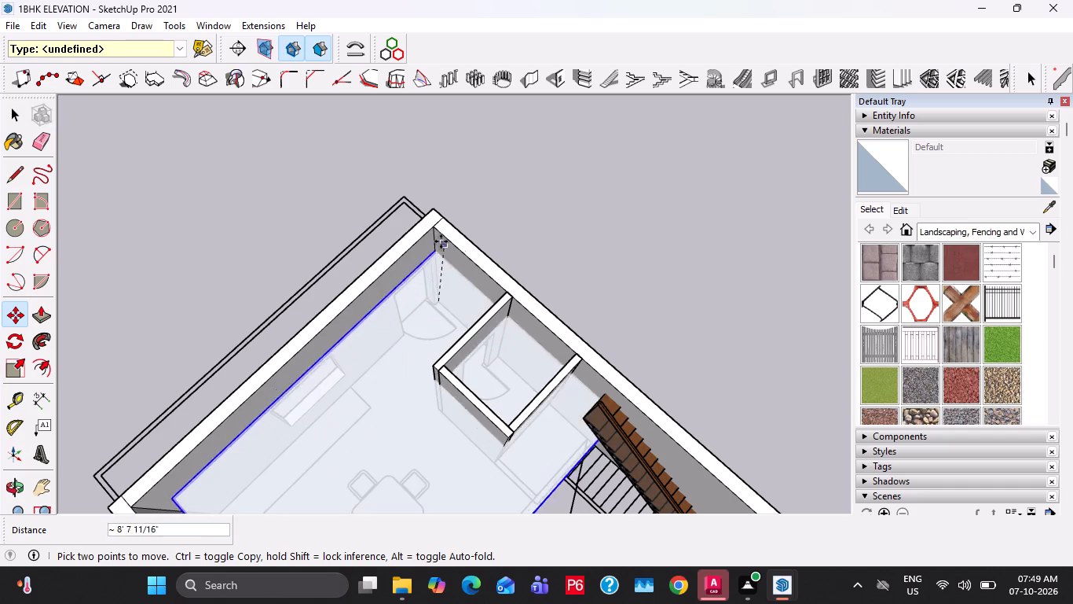
pyautogui.click(438, 227)
pyautogui.moveTo(346, 282); pyautogui.dragTo(455, 125, button='middle')
pyautogui.scroll(1, 455, 125)
pyautogui.moveTo(569, 407); pyautogui.dragTo(464, 321, button='middle')
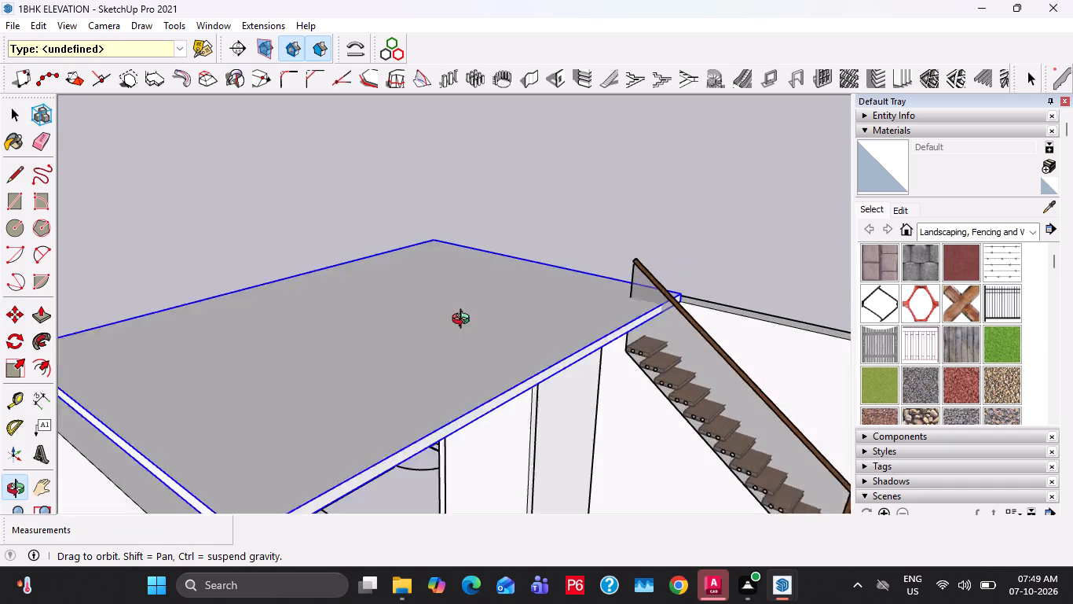
pyautogui.moveTo(464, 321); pyautogui.dragTo(437, 295, button='middle')
pyautogui.moveTo(488, 340); pyautogui.dragTo(467, 381, button='middle')
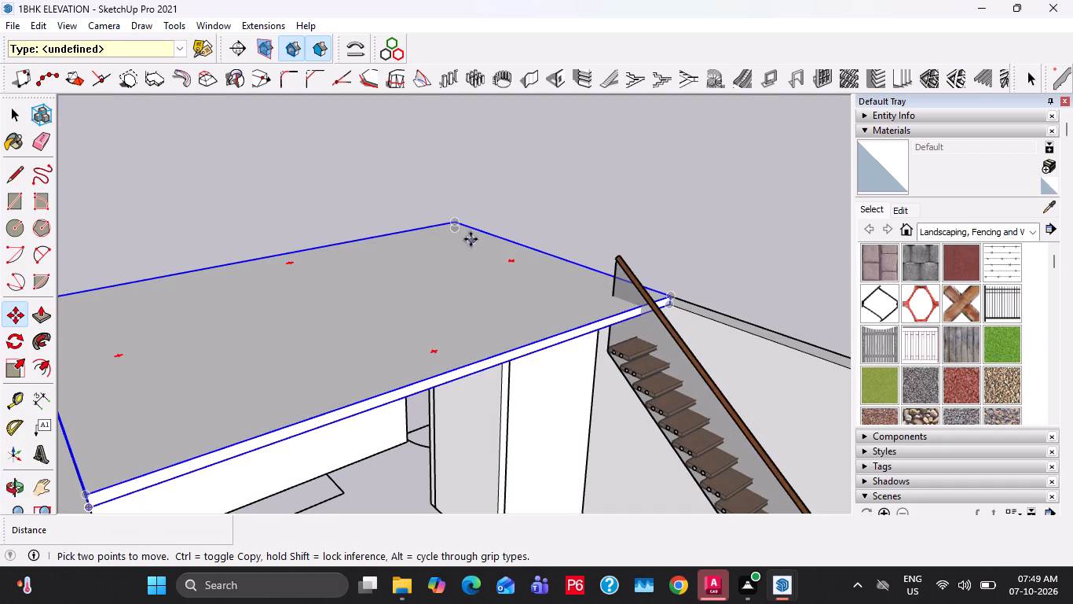
# Move the slab group straight down along the wall corner so it sits below the tops of the ground-floor walls.
pyautogui.click(456, 219)
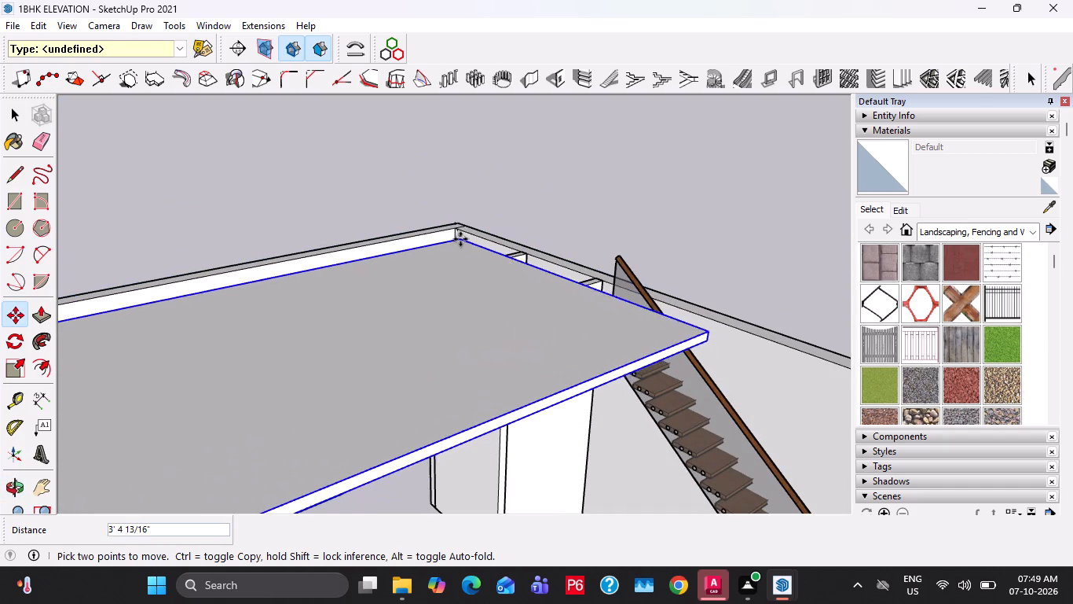
pyautogui.press('space')
pyautogui.moveTo(572, 393); pyautogui.dragTo(592, 332, button='middle')
pyautogui.scroll(9, 599, 316)
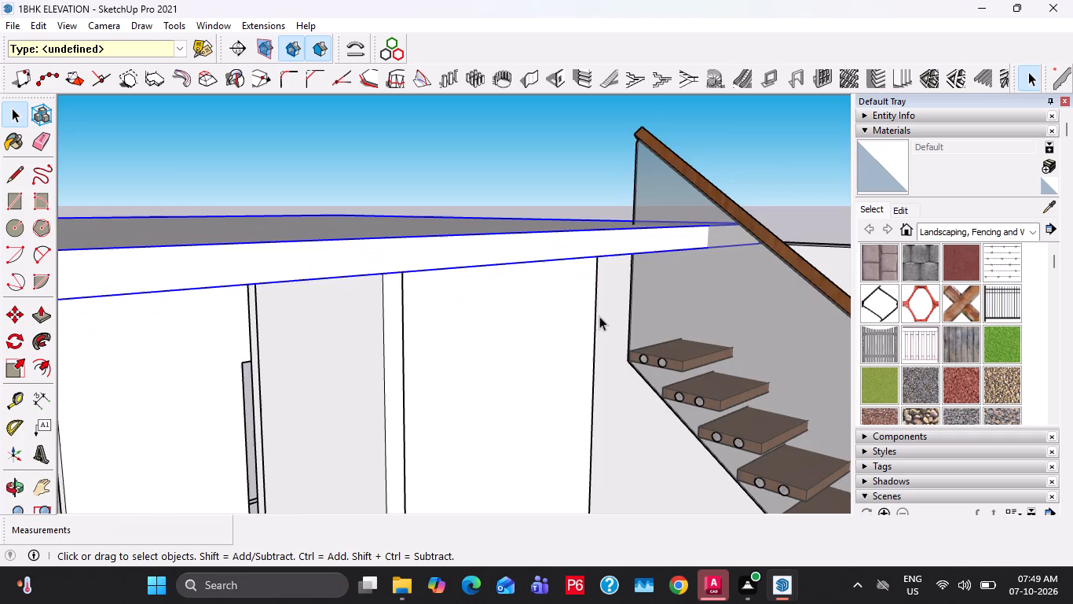
pyautogui.moveTo(599, 315); pyautogui.dragTo(582, 435, button='middle')
pyautogui.scroll(-5, 513, 355)
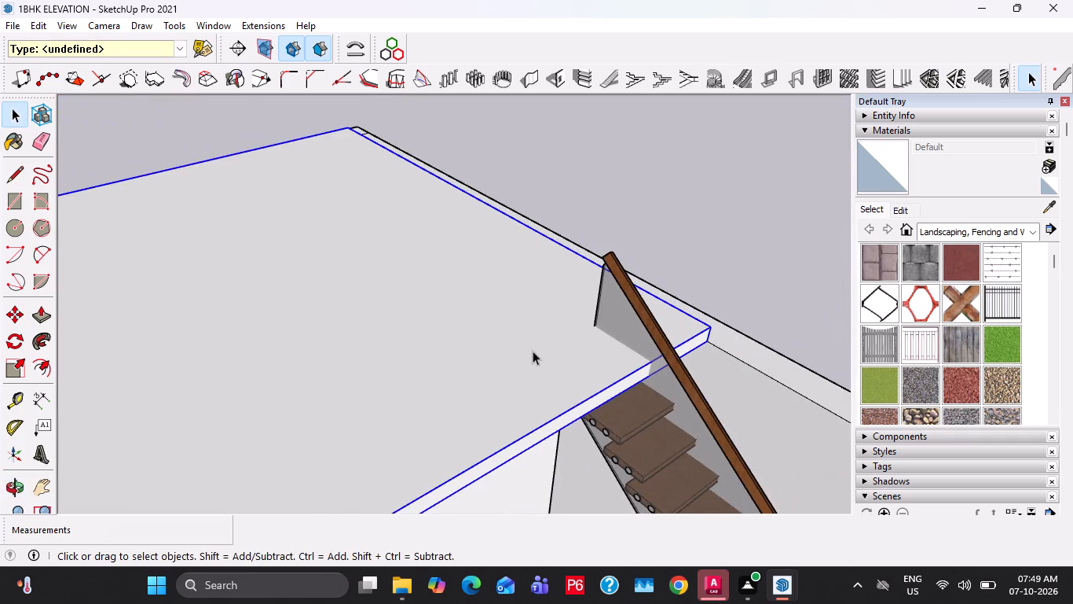
pyautogui.moveTo(533, 351); pyautogui.dragTo(579, 210, button='middle')
pyautogui.moveTo(558, 327); pyautogui.dragTo(570, 287, button='middle')
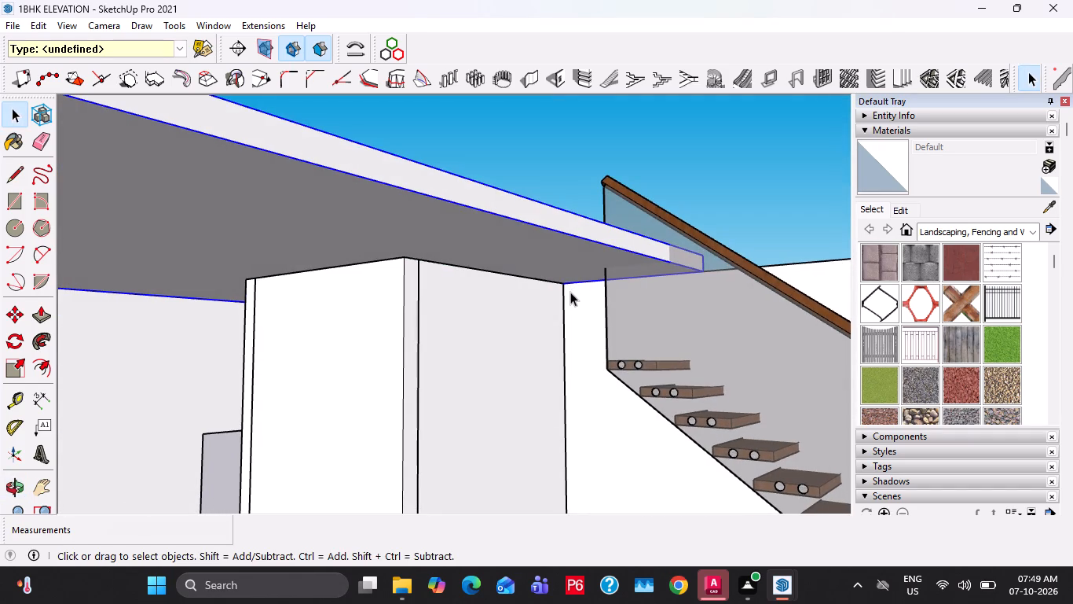
pyautogui.press('m')
pyautogui.click(566, 286)
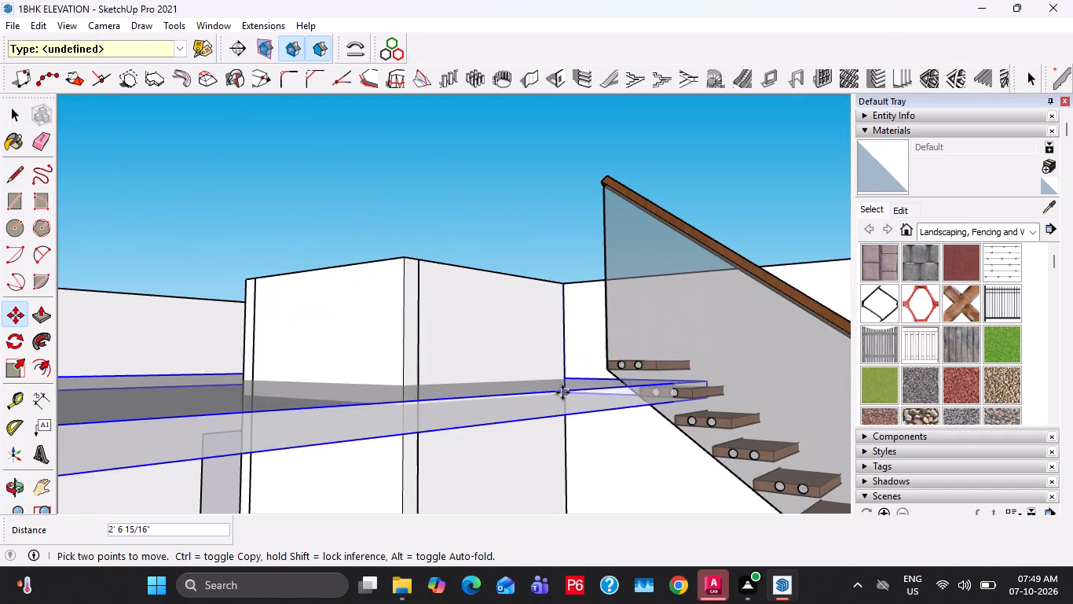
pyautogui.click(566, 372)
pyautogui.moveTo(597, 318); pyautogui.dragTo(621, 487, button='middle')
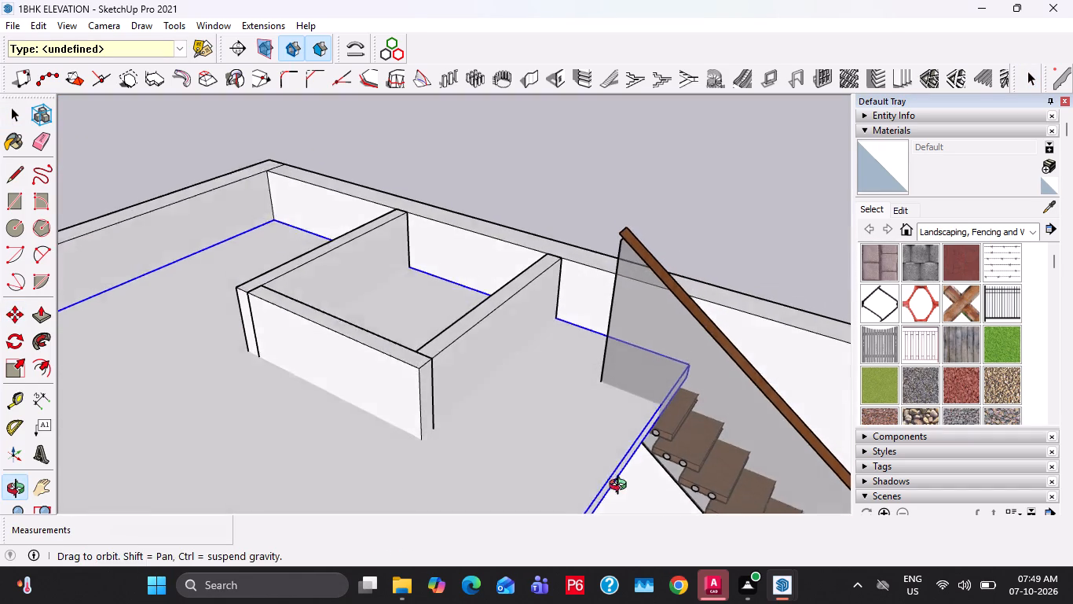
pyautogui.moveTo(621, 487); pyautogui.dragTo(627, 497, button='middle')
pyautogui.press('space')
# Inside the slab group, Push/Pull the open edge face back to the top end of the staircase.
pyautogui.scroll(4, 632, 432)
pyautogui.keyDown('shift'); pyautogui.moveTo(632, 423); pyautogui.dragTo(473, 380, button='middle'); pyautogui.keyUp('shift')
pyautogui.moveTo(530, 392); pyautogui.dragTo(488, 442, button='middle')
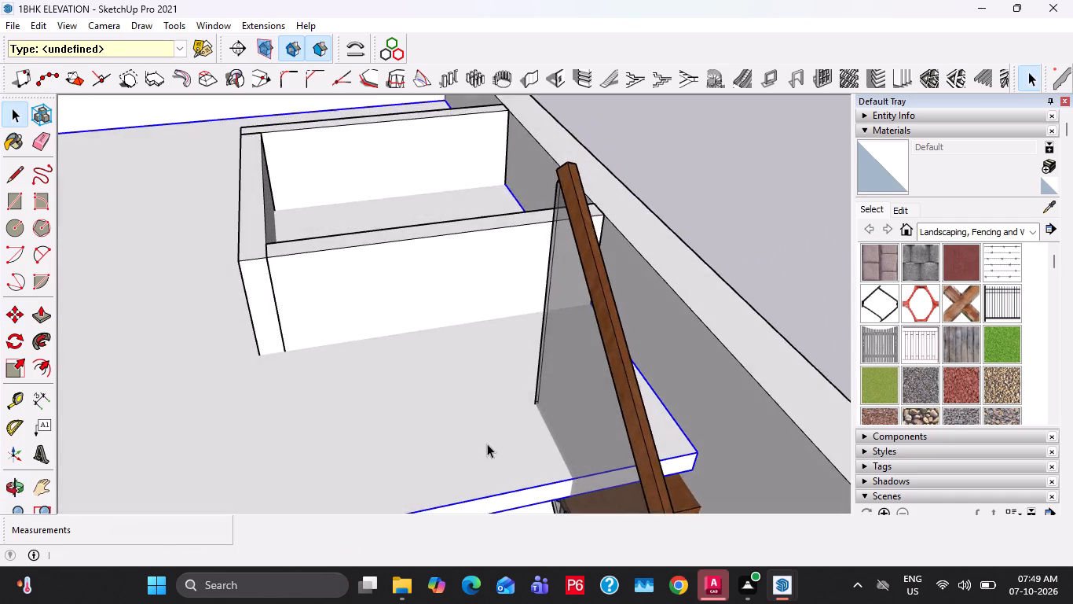
pyautogui.keyDown('shift'); pyautogui.moveTo(495, 436); pyautogui.dragTo(489, 330, button='middle'); pyautogui.keyUp('shift')
pyautogui.doubleClick(492, 384)
pyautogui.click(500, 385)
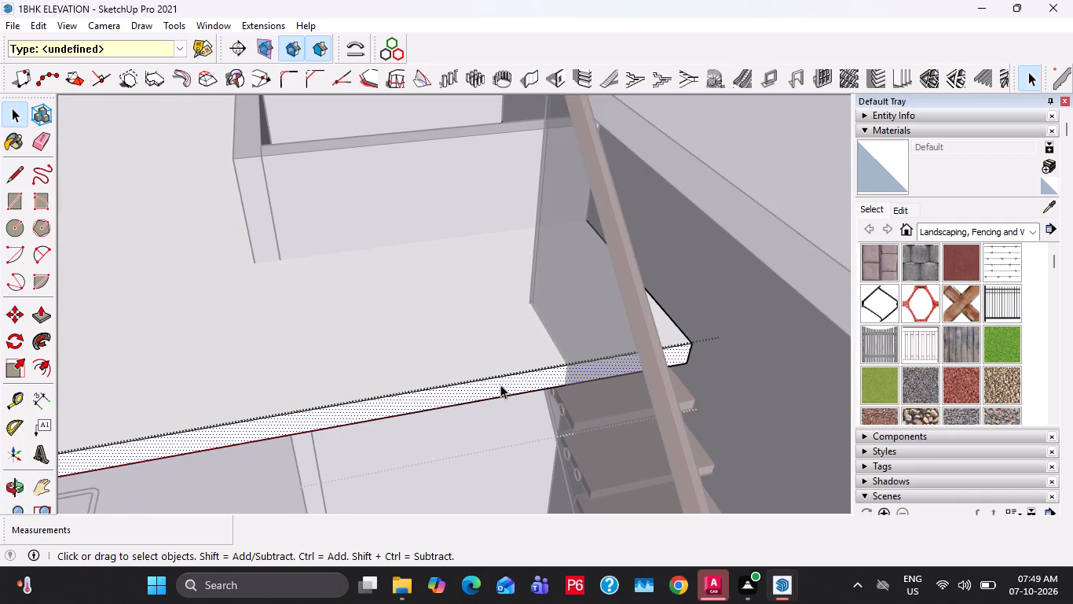
pyautogui.press('p')
pyautogui.click(500, 385)
pyautogui.moveTo(490, 336); pyautogui.dragTo(769, 427, button='middle')
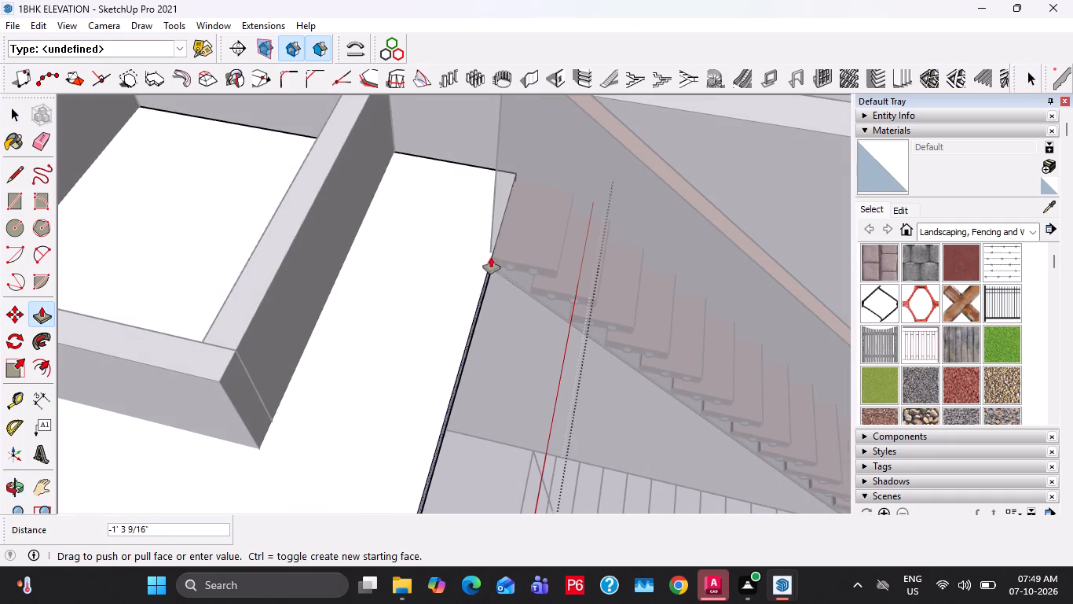
pyautogui.click(496, 247)
pyautogui.press('space')
pyautogui.press('Escape')
pyautogui.press('Escape')
# Push/Pull the top of the bathroom's front partition down to the slab's upper surface.
pyautogui.scroll(-6, 453, 295)
pyautogui.moveTo(365, 325); pyautogui.dragTo(669, 279, button='middle')
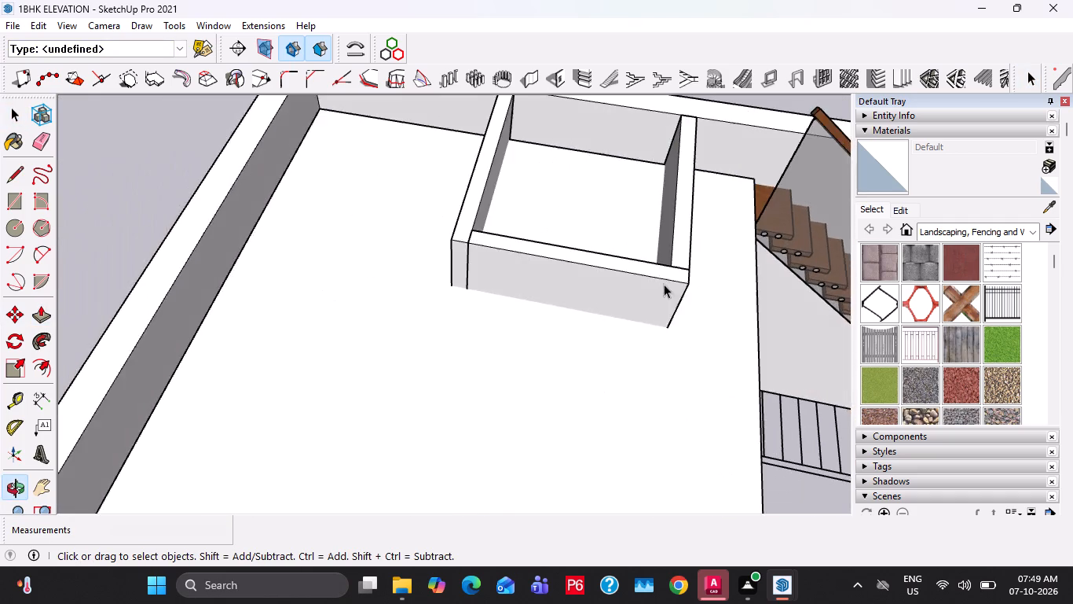
pyautogui.scroll(-3, 589, 293)
pyautogui.doubleClick(591, 289)
pyautogui.click(595, 270)
pyautogui.press('p')
pyautogui.click(595, 270)
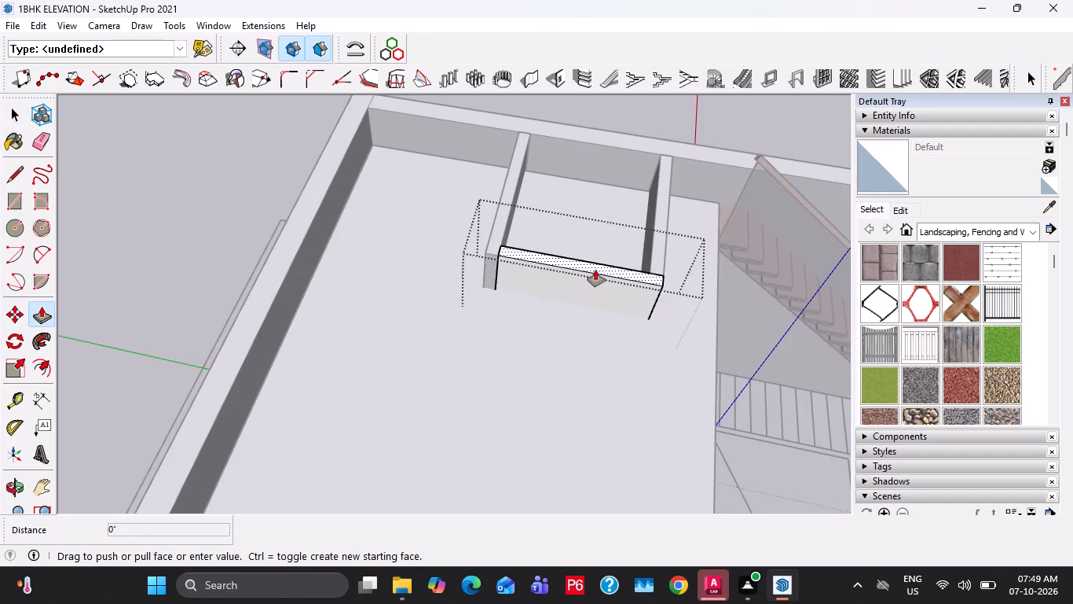
pyautogui.click(693, 349)
pyautogui.press('space')
# Push/Pull the top of the bathroom's stair-side partition down to the slab's upper surface.
pyautogui.doubleClick(665, 264)
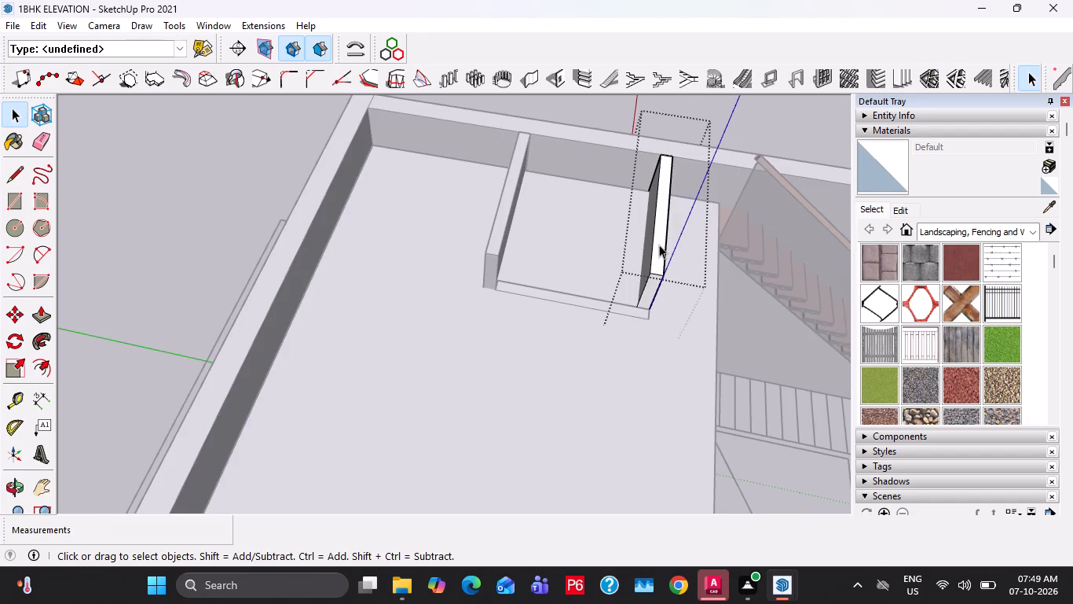
pyautogui.click(659, 245)
pyautogui.press('p')
pyautogui.click(659, 245)
pyautogui.click(700, 356)
pyautogui.press('space')
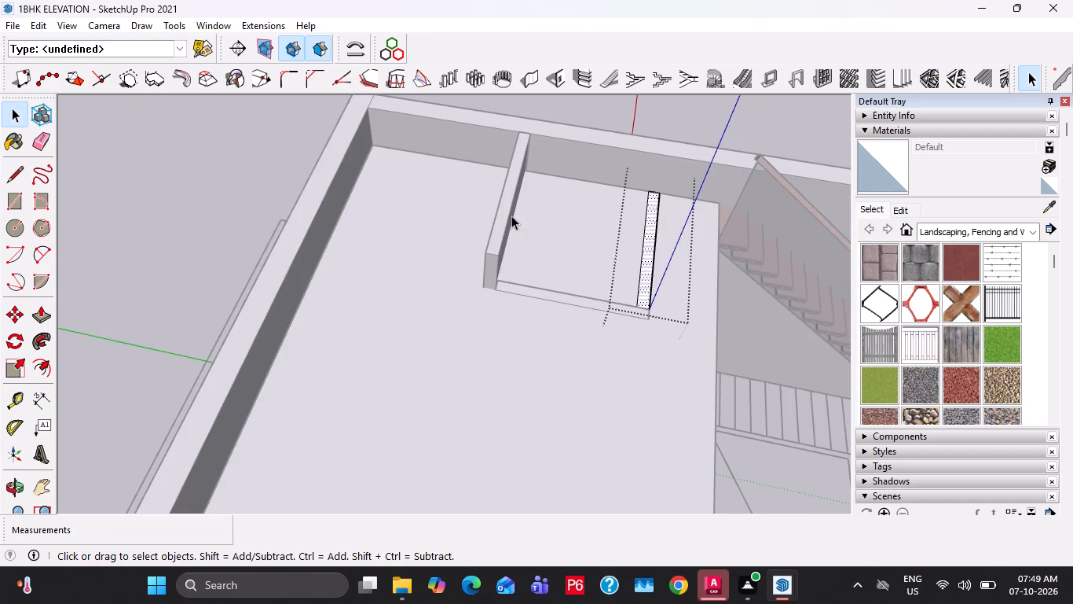
# Push/Pull the top of the bathroom partition farthest from the stairs down to the slab's upper surface.
pyautogui.doubleClick(511, 215)
pyautogui.click(506, 204)
pyautogui.press('p')
pyautogui.click(506, 204)
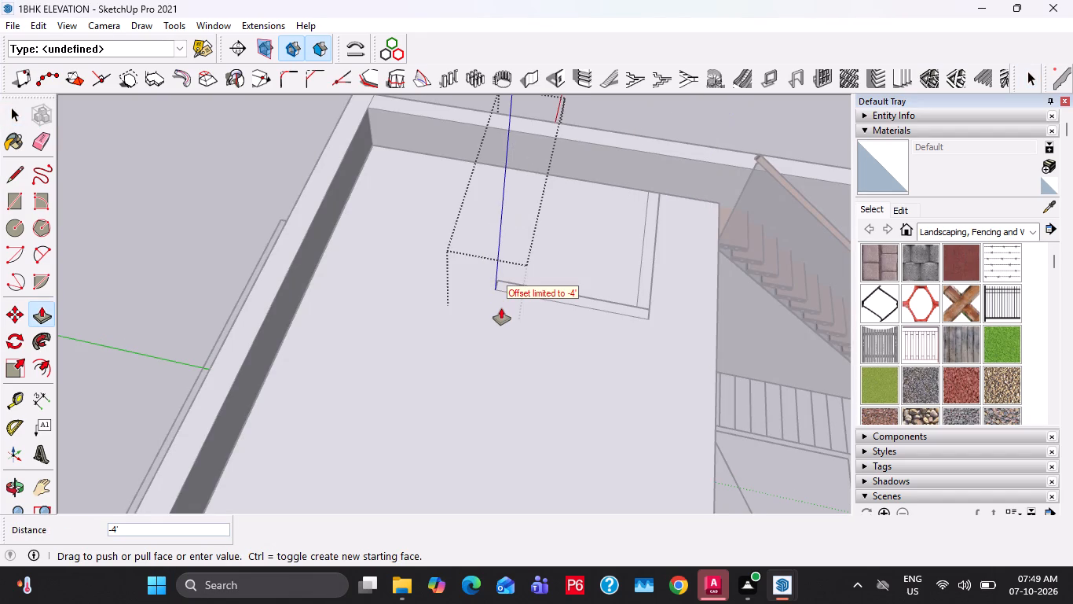
pyautogui.click(688, 362)
pyautogui.press('space')
pyautogui.press('Escape')
pyautogui.press('Escape')
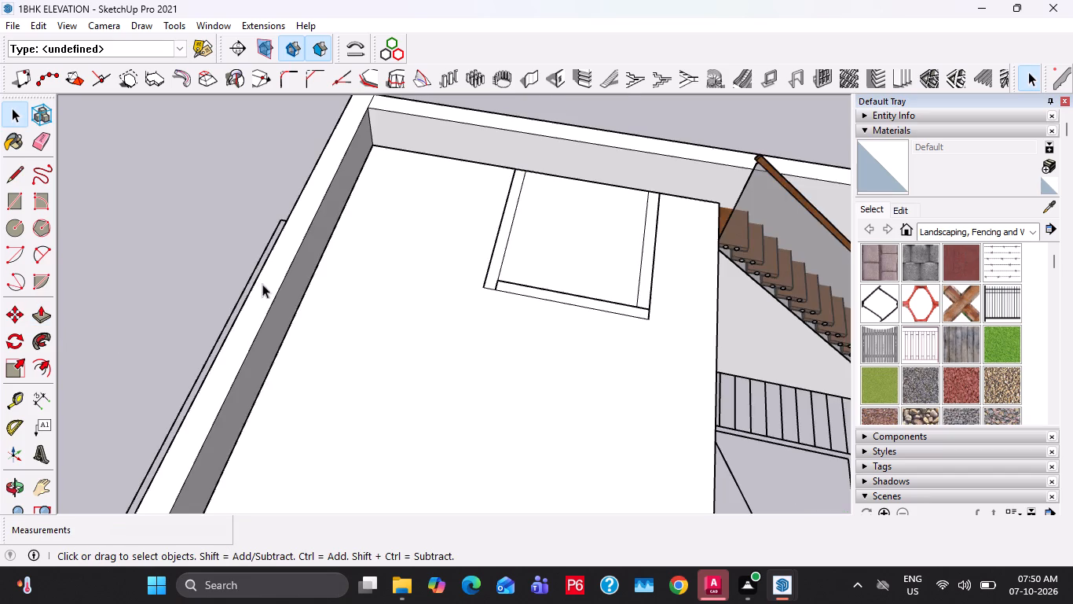
# Push/Pull the top of the back outer wall with the door and window down to the slab's upper surface.
pyautogui.doubleClick(266, 294)
pyautogui.click(267, 302)
pyautogui.press('p')
pyautogui.click(267, 302)
pyautogui.moveTo(258, 348); pyautogui.dragTo(580, 242, button='middle')
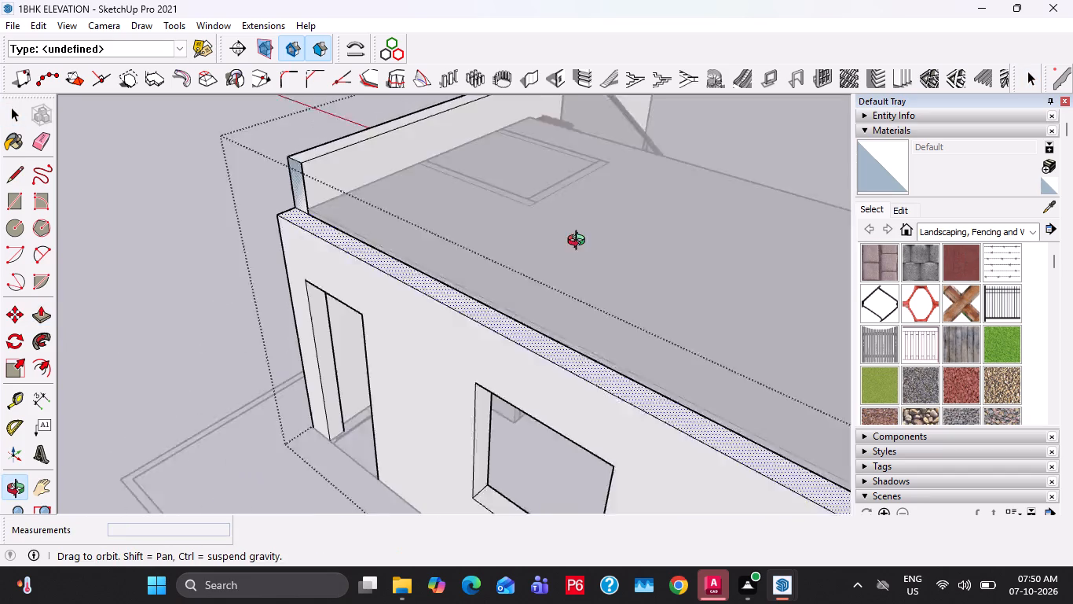
pyautogui.moveTo(580, 242); pyautogui.dragTo(591, 226, button='middle')
pyautogui.click(574, 274)
pyautogui.press('space')
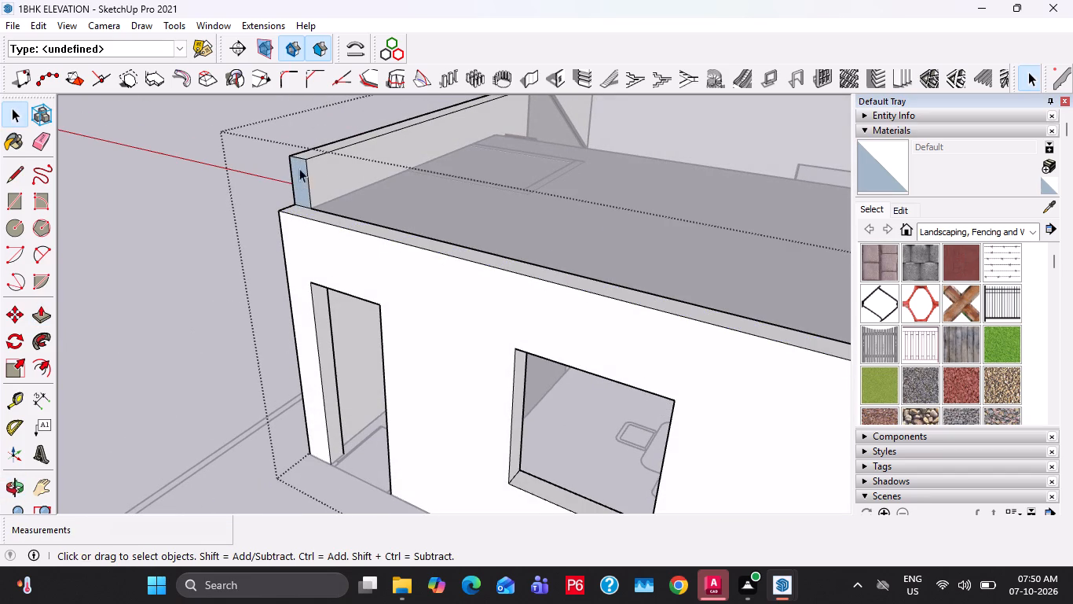
# Push/Pull the top of the outer side wall beside the bathroom and stairs down to the lowered back wall's top corner.
pyautogui.click(321, 164)
pyautogui.press('Escape')
pyautogui.click(321, 164)
pyautogui.click(315, 150)
pyautogui.press('p')
pyautogui.click(315, 150)
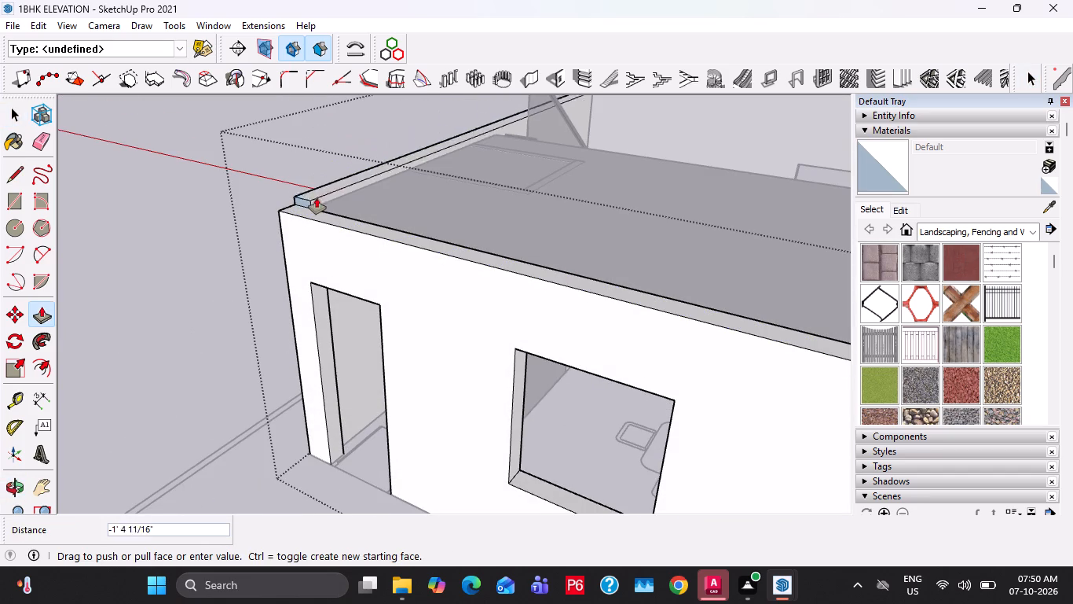
pyautogui.click(287, 208)
pyautogui.scroll(-7, 112, 222)
pyautogui.press('space')
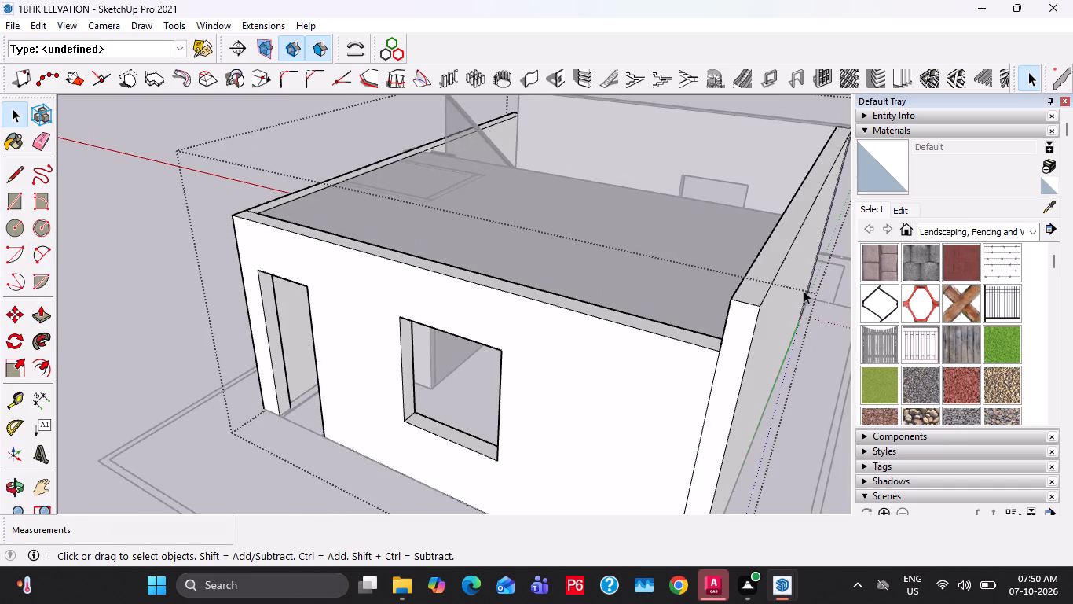
# Push/Pull the top of the opposite outer side wall down 1' 8" to match the lowered back wall.
pyautogui.scroll(-1, 806, 290)
pyautogui.click(775, 274)
pyautogui.press('p')
pyautogui.click(775, 274)
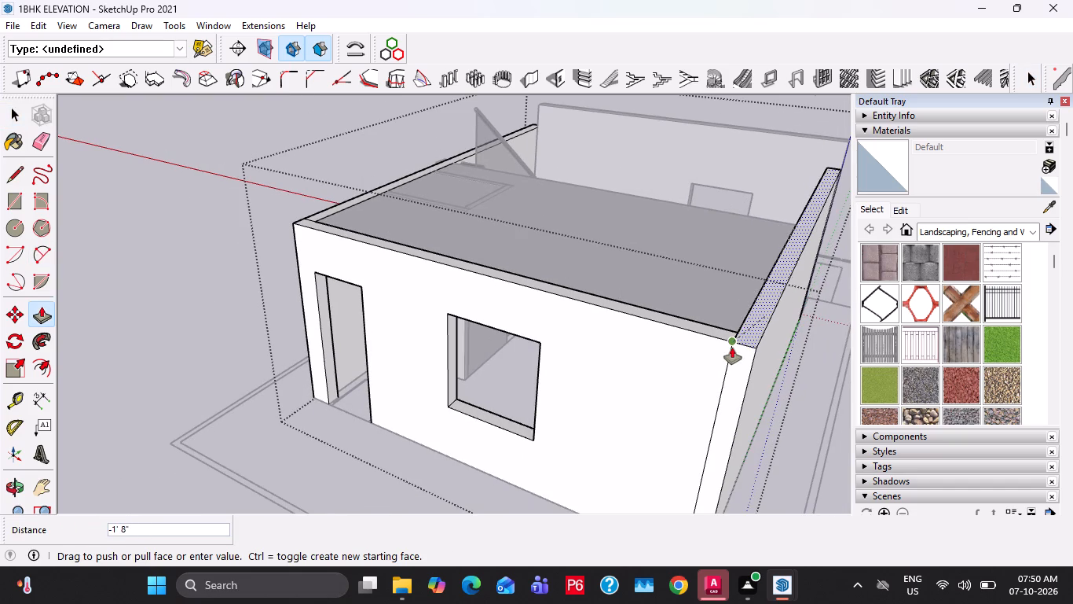
pyautogui.click(732, 348)
pyautogui.press('space')
pyautogui.press('Escape')
pyautogui.scroll(-4, 442, 308)
pyautogui.press('Escape')
# Push/Pull the top of the ground-floor front wall with the doorway down 1' 8" to match the lowered side wall.
pyautogui.moveTo(609, 302); pyautogui.dragTo(292, 348, button='middle')
pyautogui.moveTo(712, 407); pyautogui.dragTo(585, 353, button='middle')
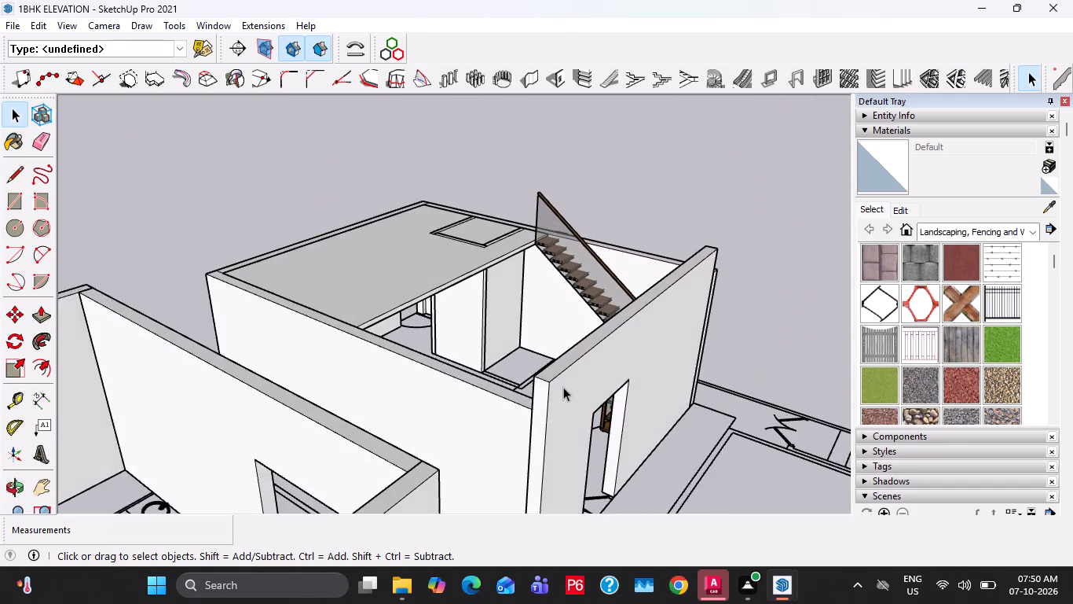
pyautogui.scroll(2, 563, 387)
pyautogui.doubleClick(562, 383)
pyautogui.click(560, 357)
pyautogui.write('OP')
pyautogui.click(566, 355)
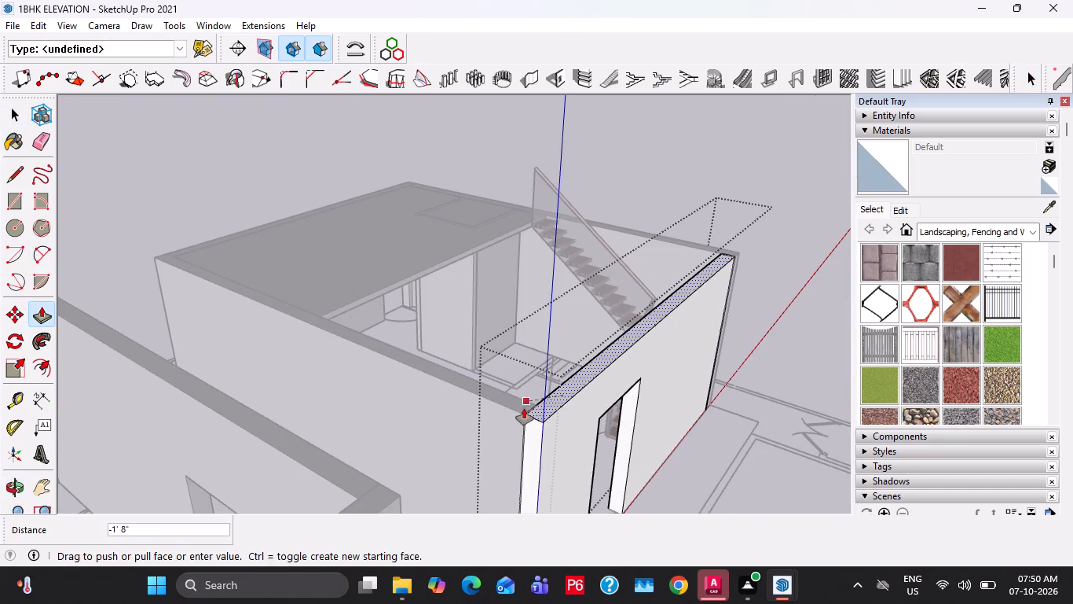
pyautogui.click(522, 411)
pyautogui.press('space')
pyautogui.press('Escape')
# Select the upper-floor walls and balcony without the plan linework and make them one group.
pyautogui.moveTo(677, 315); pyautogui.dragTo(543, 362, button='middle')
pyautogui.scroll(-3, 527, 309)
pyautogui.moveTo(599, 314); pyautogui.dragTo(394, 337, button='middle')
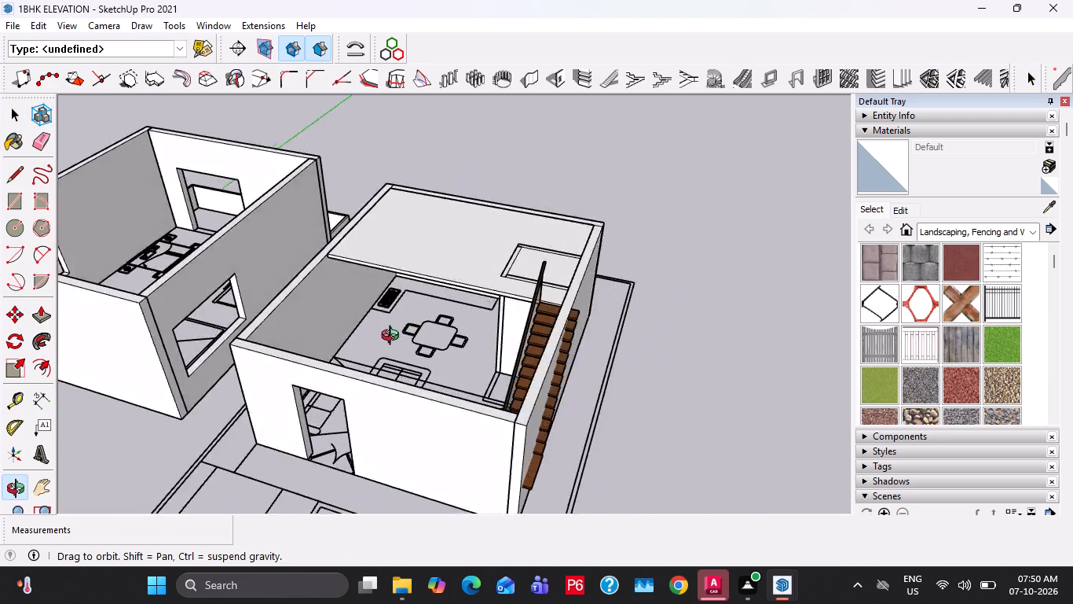
pyautogui.moveTo(394, 337); pyautogui.dragTo(515, 271, button='middle')
pyautogui.scroll(-5, 518, 271)
pyautogui.moveTo(465, 316); pyautogui.dragTo(601, 292, button='middle')
pyautogui.scroll(-3, 445, 275)
pyautogui.moveTo(440, 278); pyautogui.dragTo(438, 278, button='middle')
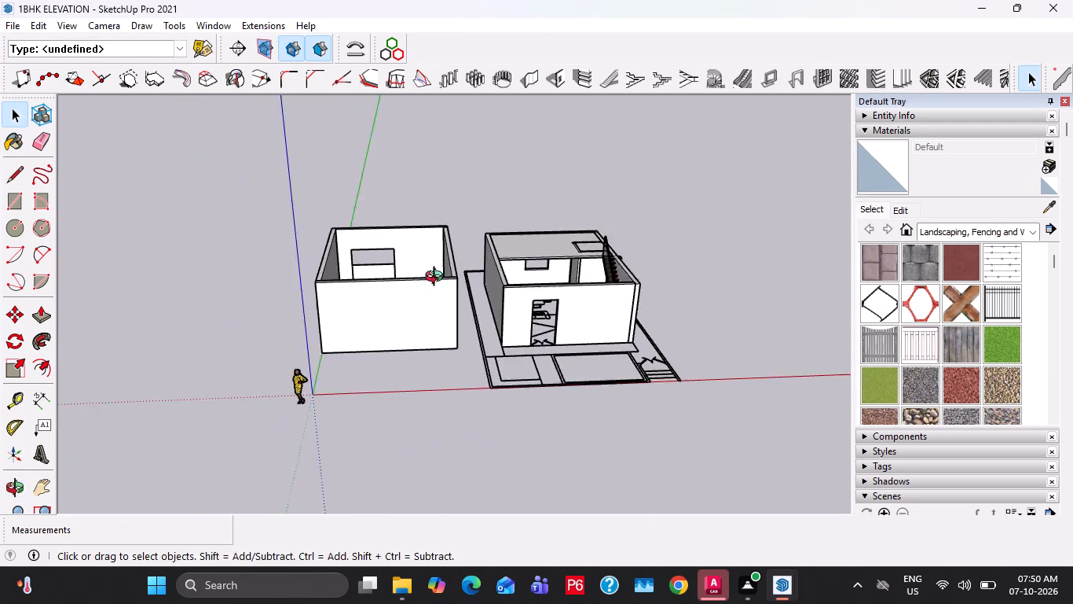
pyautogui.moveTo(438, 278); pyautogui.dragTo(431, 140, button='middle')
pyautogui.moveTo(466, 173); pyautogui.dragTo(306, 356)
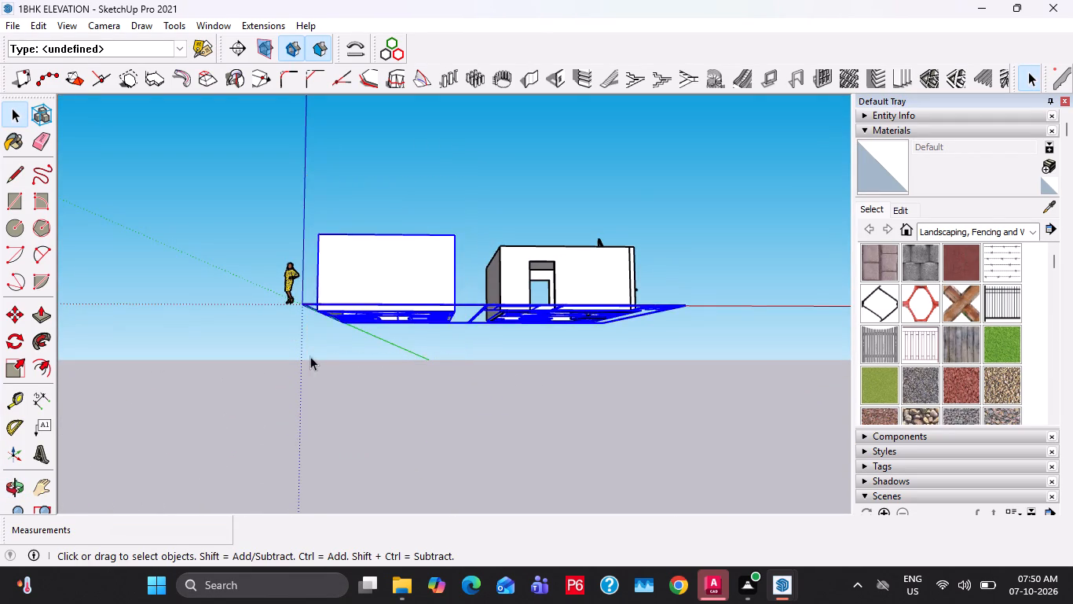
pyautogui.moveTo(418, 301); pyautogui.dragTo(427, 352, button='middle')
pyautogui.keyDown('shift'); pyautogui.click(499, 337); pyautogui.keyUp('shift')
pyautogui.moveTo(494, 337); pyautogui.dragTo(504, 439, button='middle')
pyautogui.rightClick(400, 348)
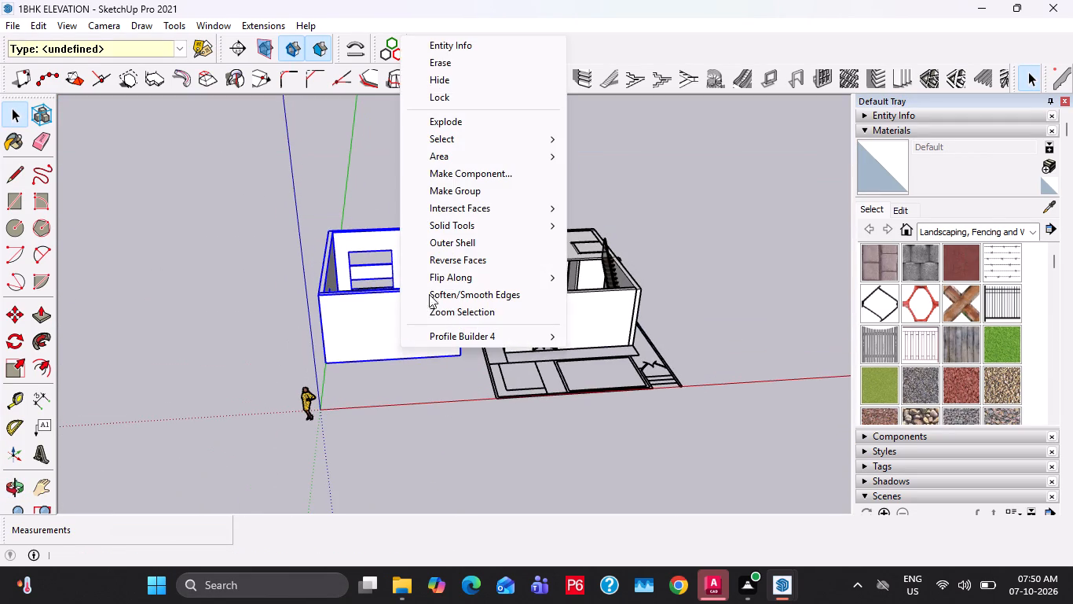
pyautogui.click(478, 195)
# Move the upper-floor group from its bottom front corner onto the matching top front corner of the ground-floor walls.
pyautogui.moveTo(368, 319); pyautogui.dragTo(405, 363, button='middle')
pyautogui.scroll(4, 368, 380)
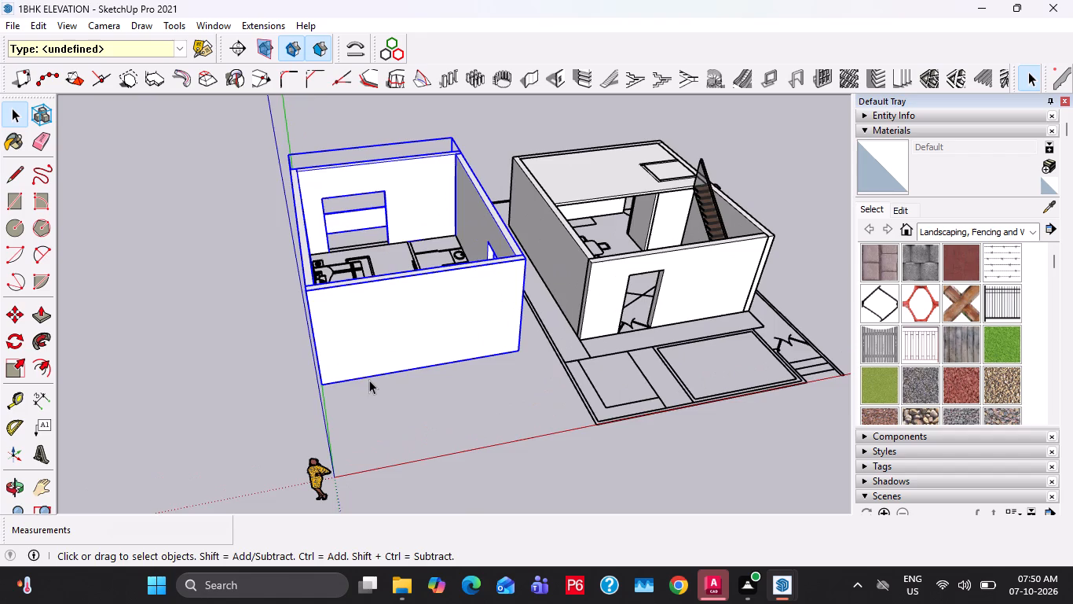
pyautogui.moveTo(369, 380); pyautogui.dragTo(438, 365, button='middle')
pyautogui.press('m')
pyautogui.scroll(2, 387, 418)
pyautogui.click(357, 394)
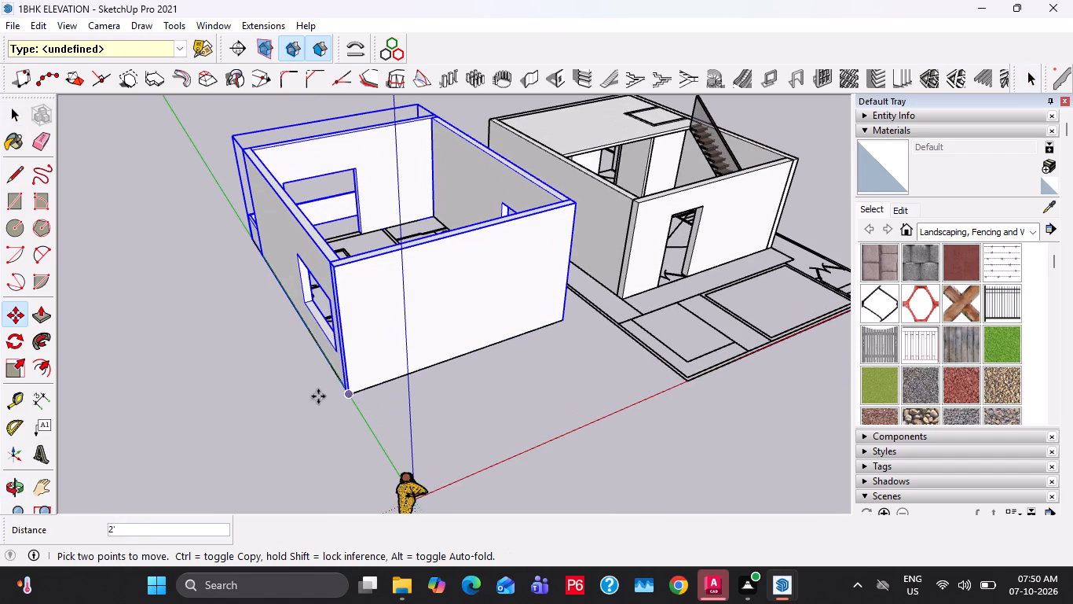
pyautogui.scroll(3, 716, 215)
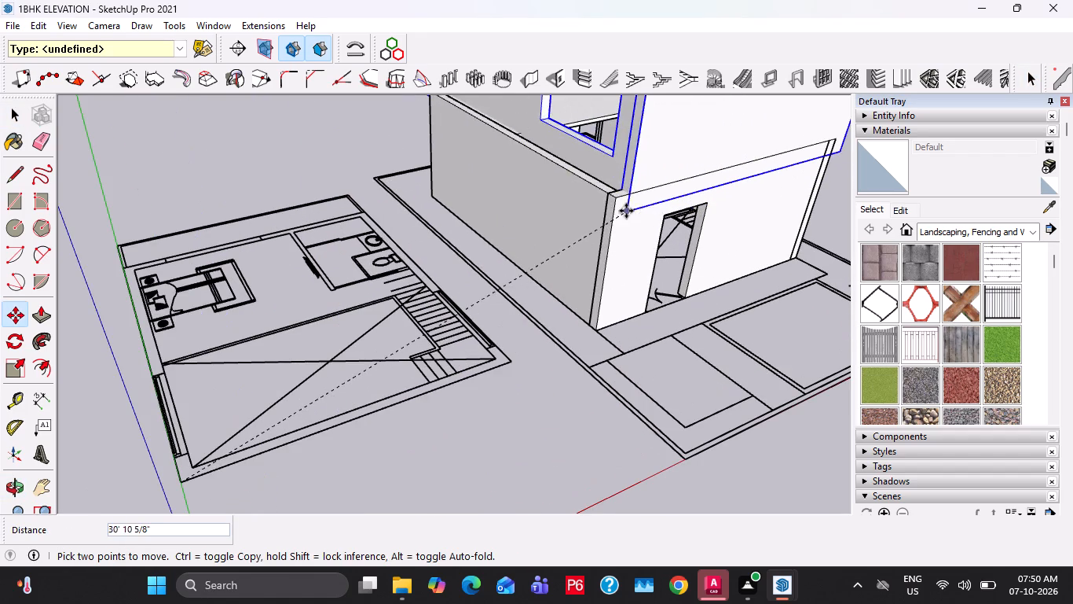
pyautogui.click(622, 199)
pyautogui.press('space')
pyautogui.click(514, 442)
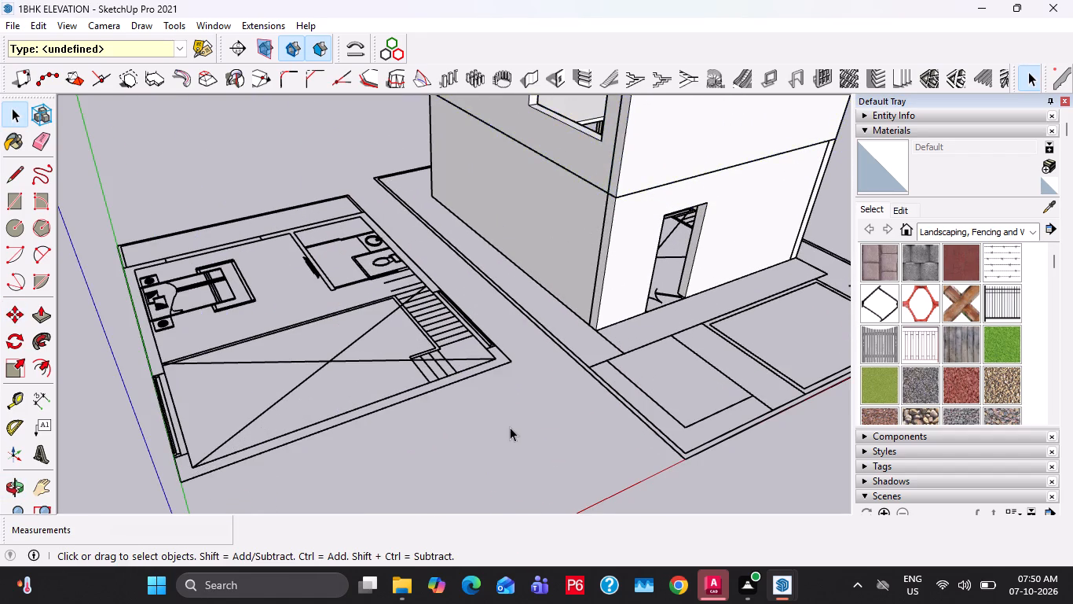
# Examine the stacked floors from several angles, checking the slab, bathroom area and staircase against the upper-floor plan.
pyautogui.scroll(-5, 510, 427)
pyautogui.moveTo(581, 252); pyautogui.dragTo(763, 292, button='middle')
pyautogui.keyDown('shift'); pyautogui.moveTo(452, 165); pyautogui.dragTo(455, 396, button='middle'); pyautogui.keyUp('shift')
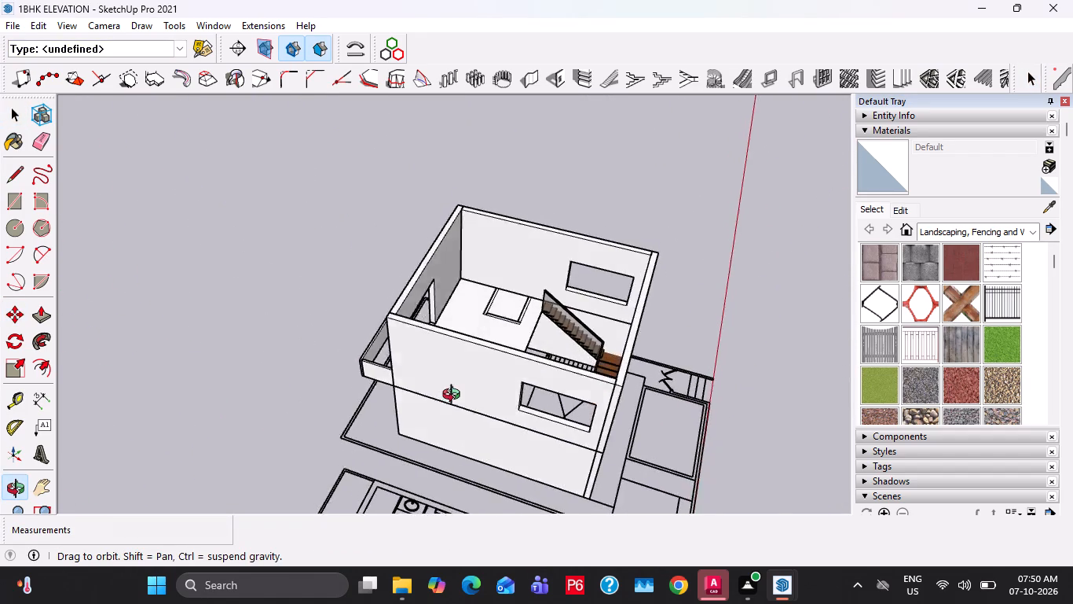
pyautogui.keyDown('shift'); pyautogui.moveTo(455, 396); pyautogui.dragTo(480, 433, button='middle'); pyautogui.keyUp('shift')
pyautogui.scroll(8, 515, 299)
pyautogui.moveTo(529, 269); pyautogui.dragTo(455, 214, button='middle')
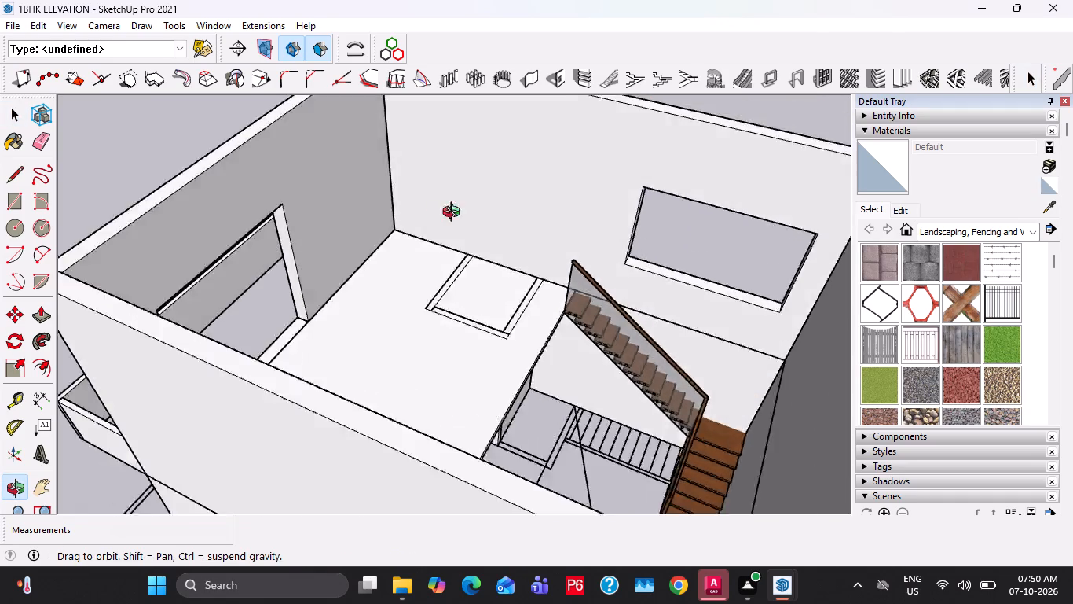
pyautogui.moveTo(455, 214); pyautogui.dragTo(271, 212, button='middle')
pyautogui.scroll(3, 316, 350)
pyautogui.keyDown('shift'); pyautogui.middleClick(269, 366); pyautogui.keyUp('shift')
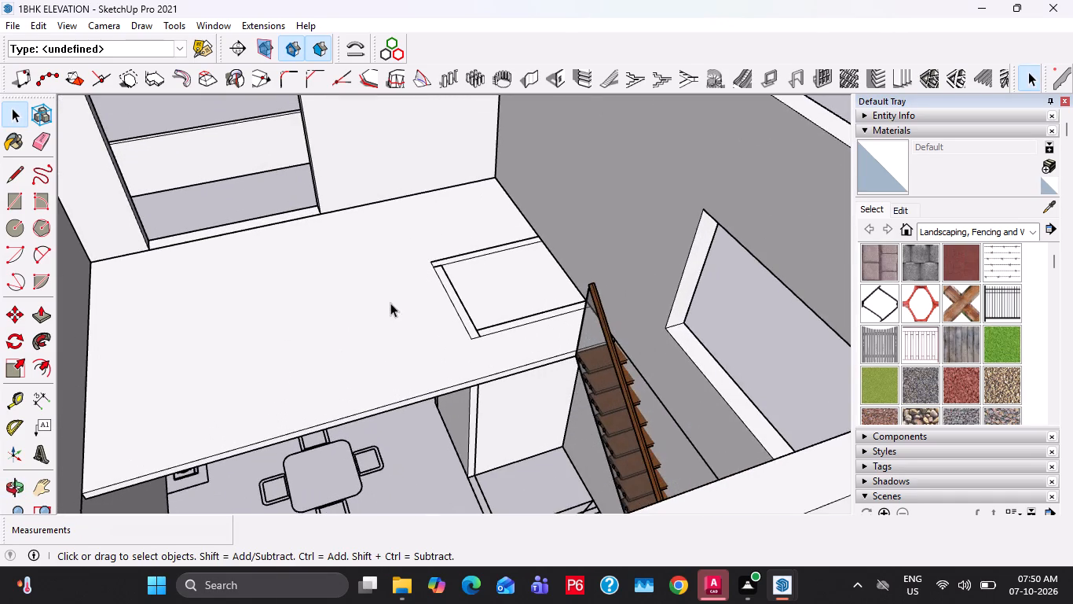
pyautogui.scroll(-11, 390, 303)
pyautogui.scroll(1, 375, 289)
pyautogui.moveTo(375, 289); pyautogui.dragTo(723, 386, button='middle')
pyautogui.scroll(-6, 723, 386)
pyautogui.moveTo(677, 459); pyautogui.dragTo(664, 456, button='middle')
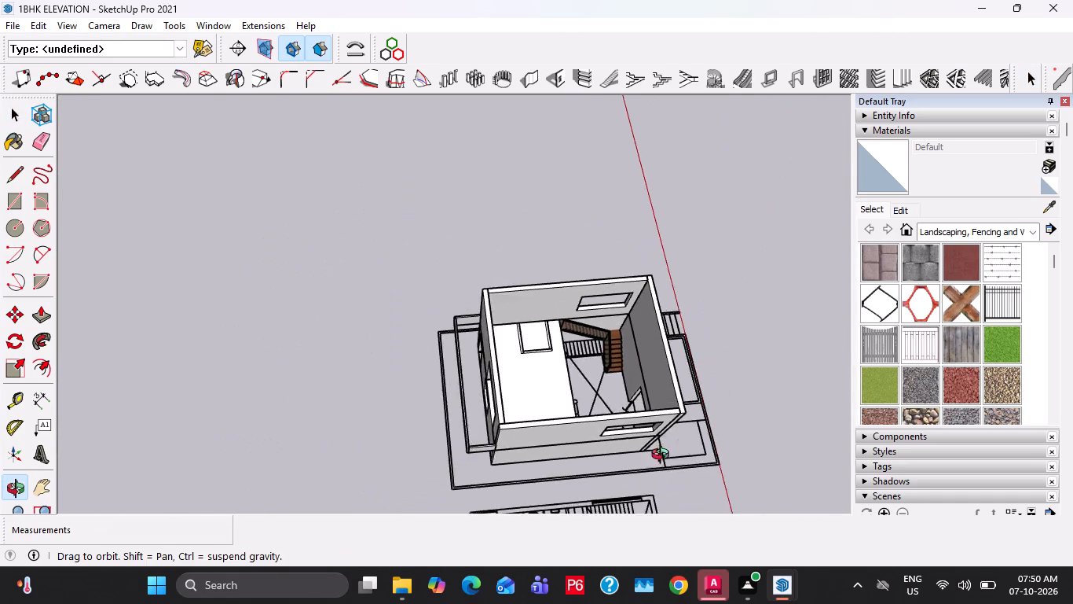
pyautogui.moveTo(664, 456); pyautogui.dragTo(277, 396, button='middle')
pyautogui.scroll(10, 238, 452)
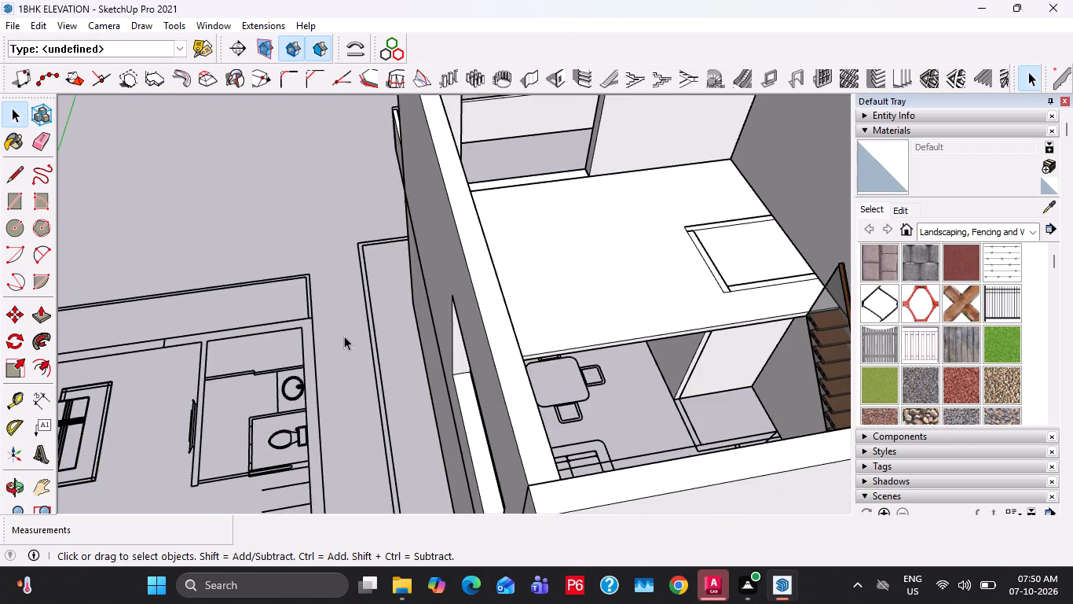
# Undo the placement of the upper-floor group on top of the ground-floor walls.
pyautogui.scroll(-5, 345, 336)
pyautogui.hotkey('ctrl', 'z')
# Draw a rectangle over the long partition between bedroom and bathroom on the upper-floor plan and extrude it up 12'.
pyautogui.keyDown('shift'); pyautogui.moveTo(260, 400); pyautogui.dragTo(317, 392, button='middle'); pyautogui.keyUp('shift')
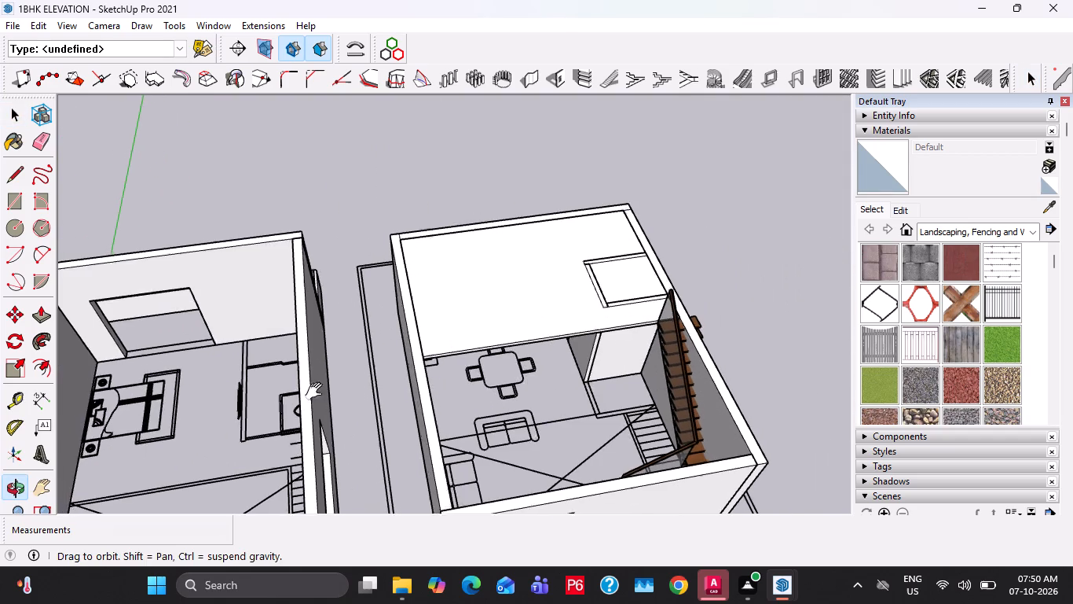
pyautogui.keyDown('shift'); pyautogui.moveTo(317, 392); pyautogui.dragTo(786, 459, button='middle'); pyautogui.keyUp('shift')
pyautogui.scroll(10, 540, 295)
pyautogui.middleClick(540, 295)
pyautogui.press('r')
pyautogui.scroll(1, 446, 275)
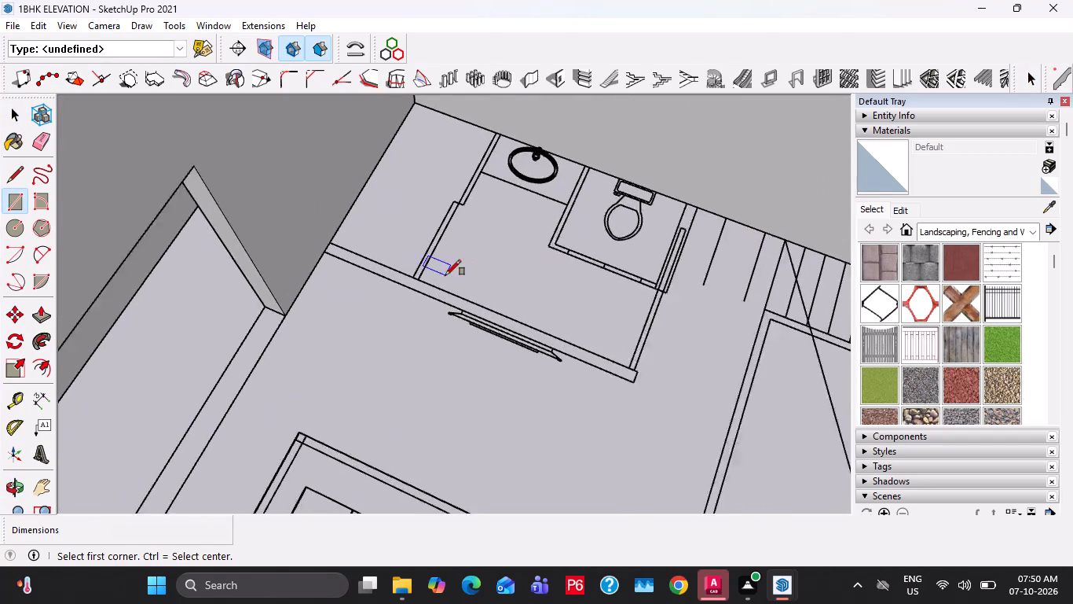
pyautogui.scroll(2, 445, 275)
pyautogui.click(300, 237)
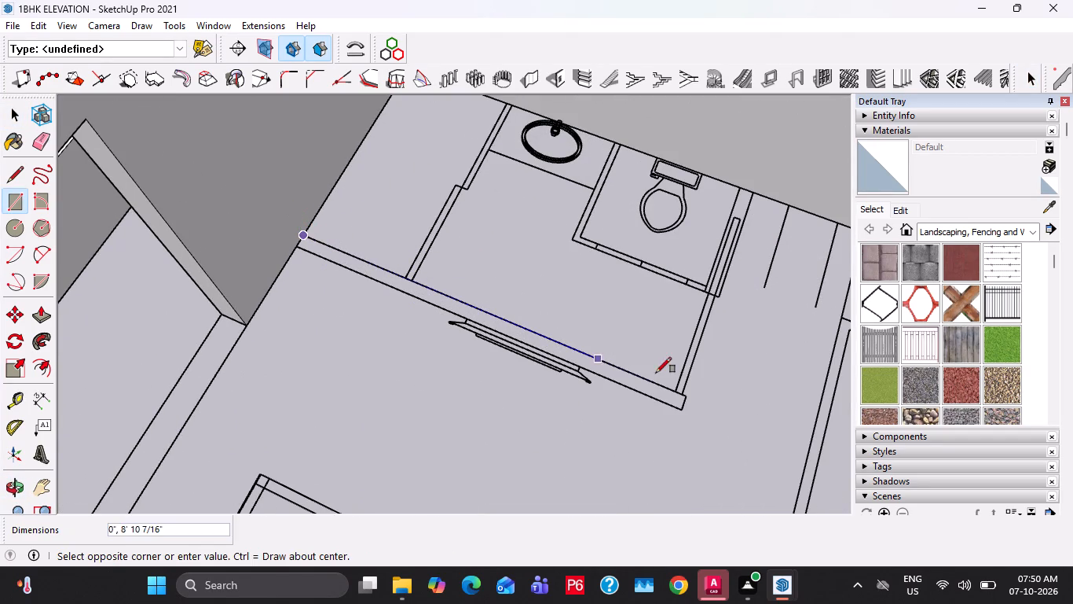
pyautogui.click(683, 411)
pyautogui.press('space')
pyautogui.press('p')
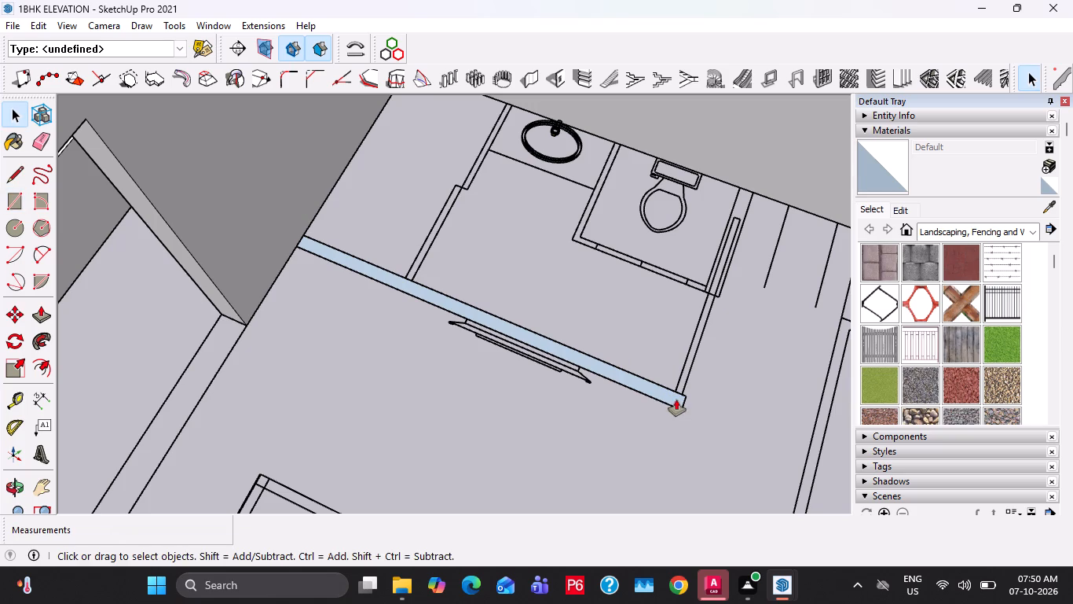
pyautogui.click(676, 400)
pyautogui.scroll(1, 629, 340)
pyautogui.scroll(-11, 629, 340)
pyautogui.click(456, 271)
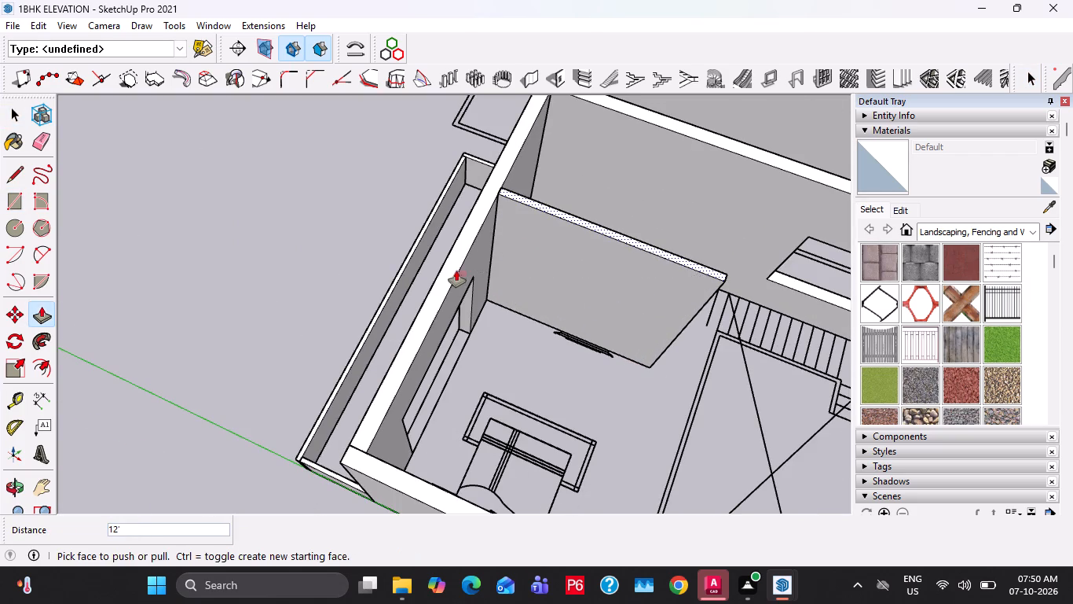
# Make the new bedroom–bathroom partition wall a group.
pyautogui.press('space')
pyautogui.tripleClick(554, 282)
pyautogui.rightClick(554, 282)
pyautogui.click(676, 425)
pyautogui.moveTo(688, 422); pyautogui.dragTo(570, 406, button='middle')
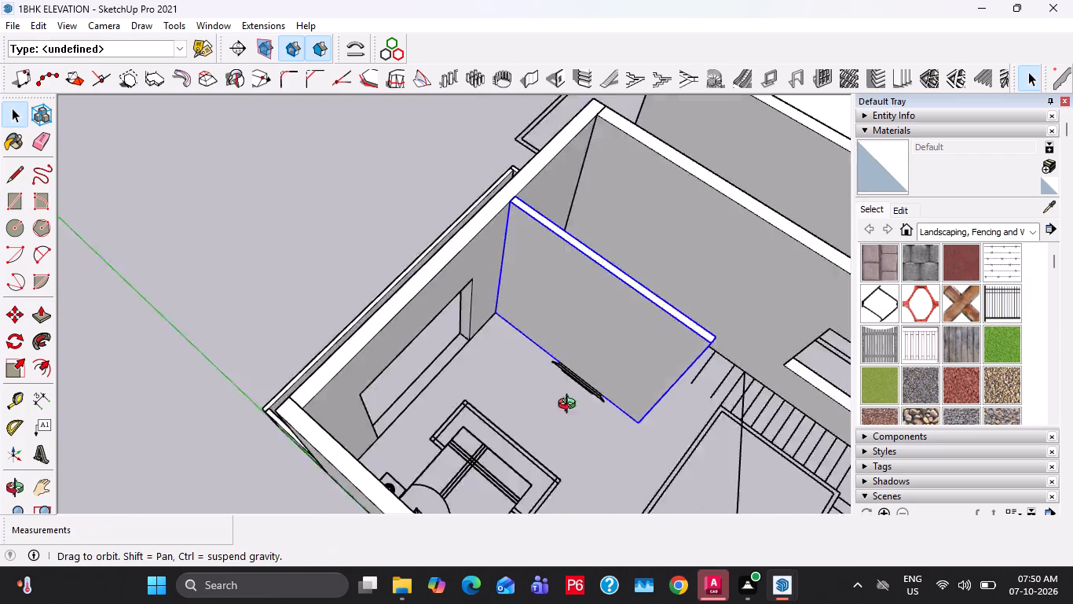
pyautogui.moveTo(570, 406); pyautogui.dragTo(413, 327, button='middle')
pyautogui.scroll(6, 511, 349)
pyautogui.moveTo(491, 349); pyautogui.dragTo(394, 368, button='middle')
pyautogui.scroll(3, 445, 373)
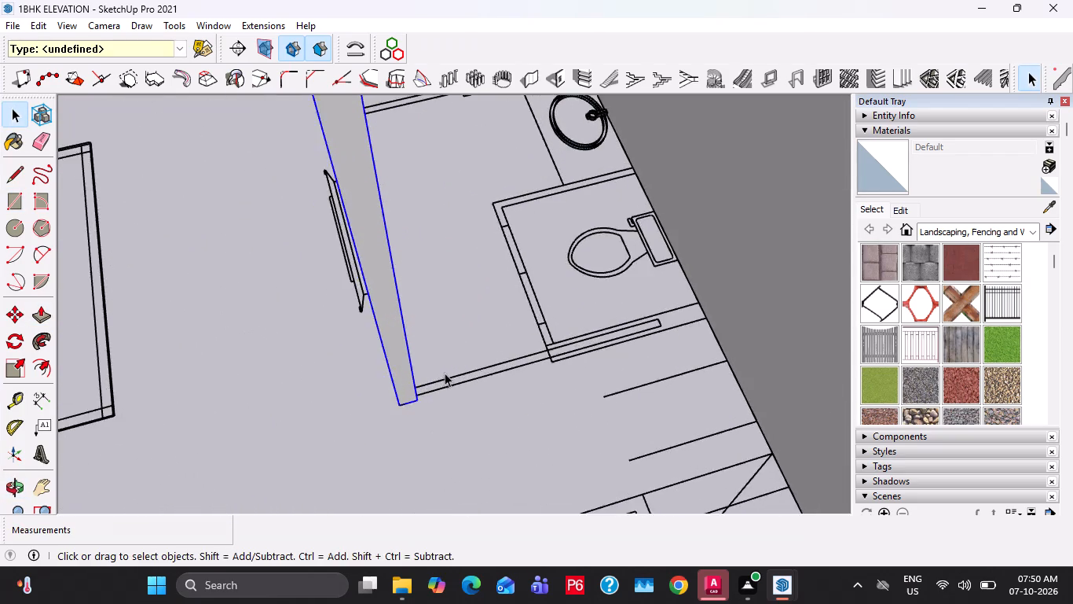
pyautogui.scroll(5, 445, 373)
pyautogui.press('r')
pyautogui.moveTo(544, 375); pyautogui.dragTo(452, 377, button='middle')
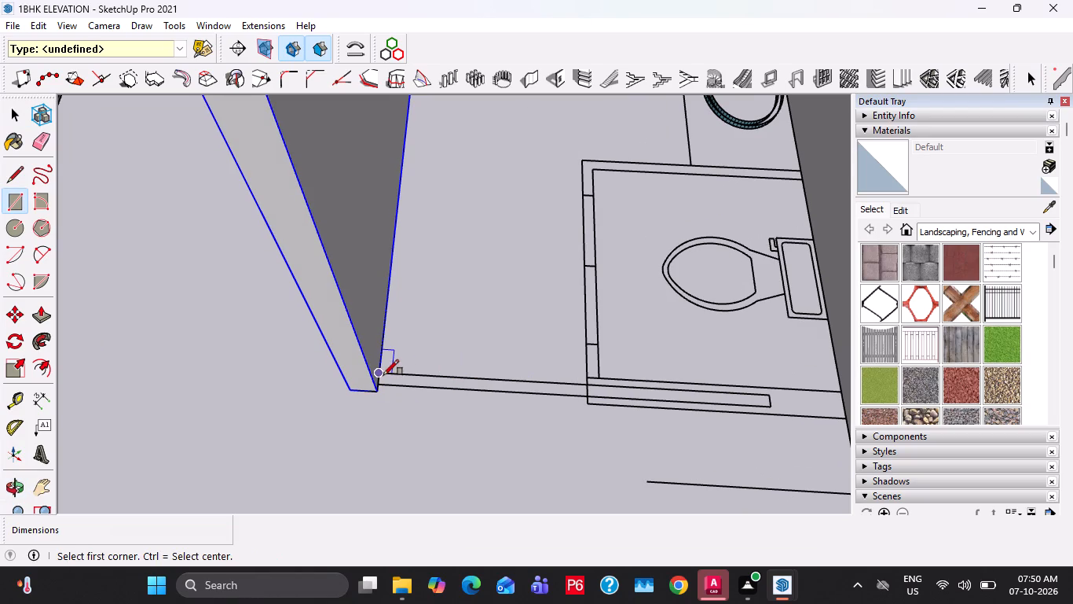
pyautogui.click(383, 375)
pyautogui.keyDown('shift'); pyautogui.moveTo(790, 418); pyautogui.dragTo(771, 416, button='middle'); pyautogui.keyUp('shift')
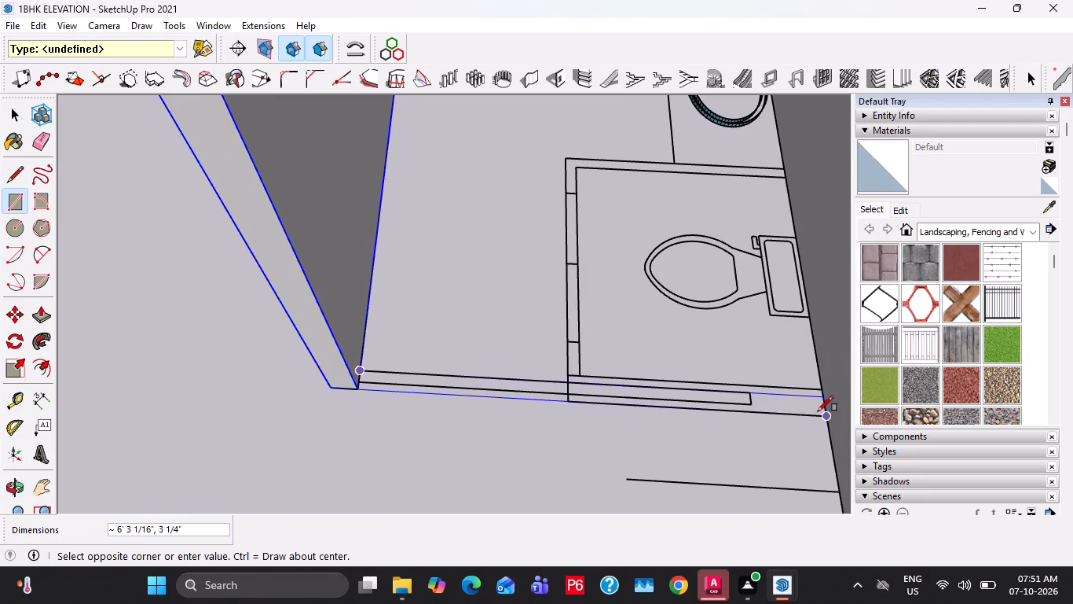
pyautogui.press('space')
# Draw a rectangle over the bathroom's stair-side wall, from the outer wall to the partition, and extrude it up 12'.
pyautogui.press('r')
pyautogui.click(822, 387)
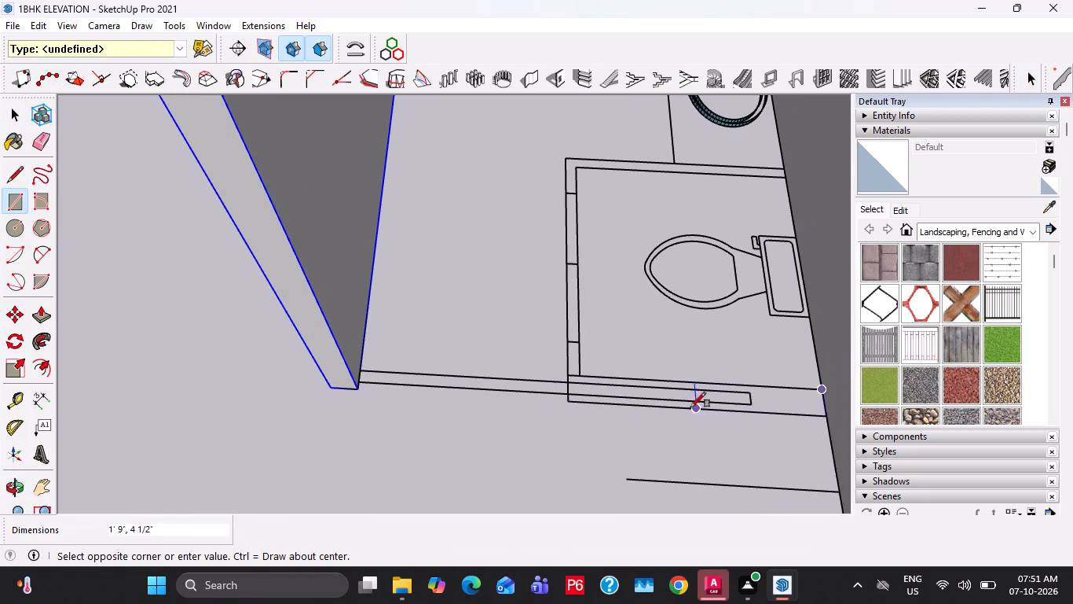
pyautogui.click(361, 394)
pyautogui.press('space')
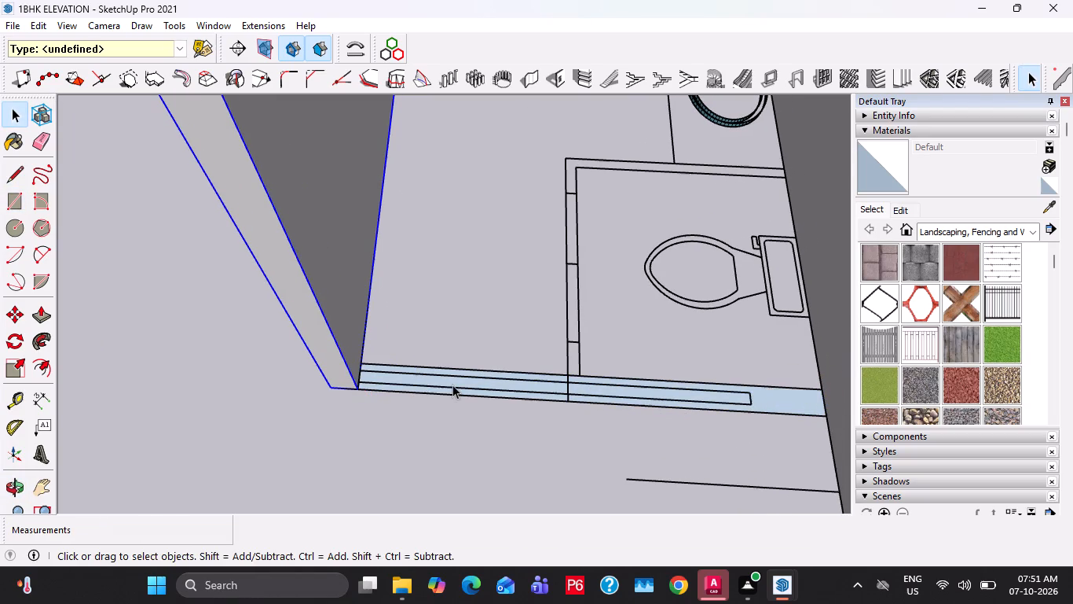
pyautogui.press('p')
pyautogui.click(452, 384)
pyautogui.scroll(-19, 449, 382)
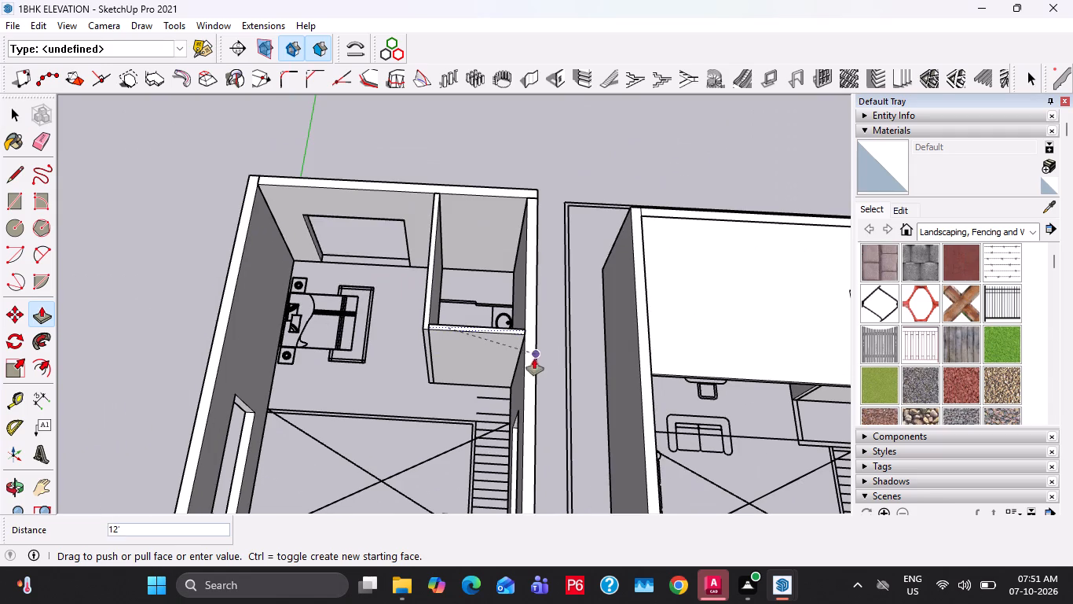
pyautogui.click(529, 360)
# Make the bathroom's new stair-side wall a group.
pyautogui.press('space')
pyautogui.tripleClick(485, 350)
pyautogui.rightClick(485, 350)
pyautogui.click(554, 204)
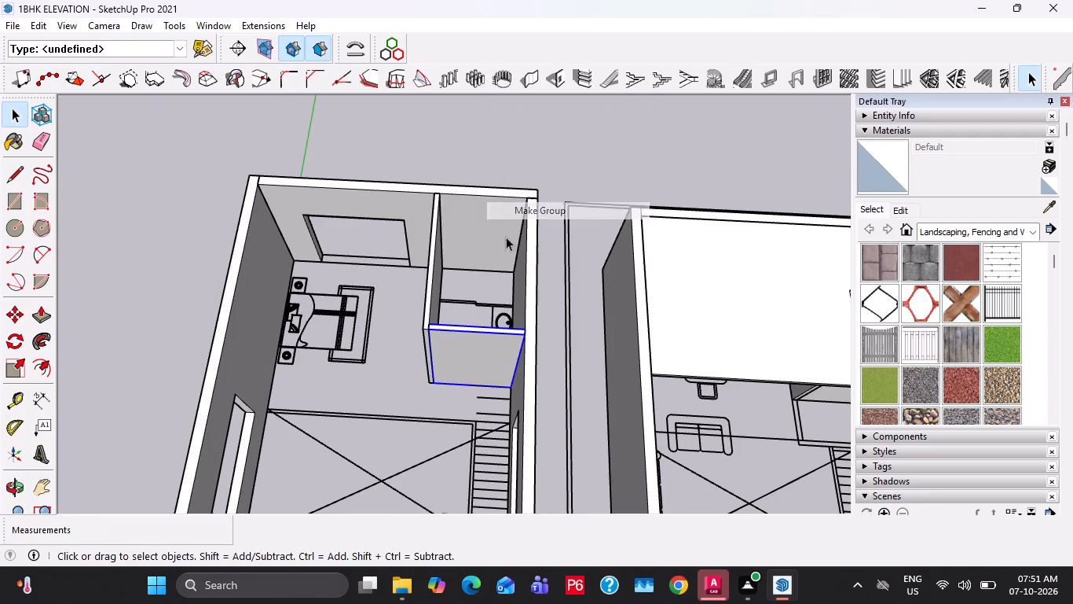
# Move the upper-floor walls, balcony and bathroom partitions, without plan linework, from their bottom front corner onto the ground-floor walls' matching top front corner.
pyautogui.click(443, 282)
pyautogui.scroll(-12, 483, 243)
pyautogui.moveTo(511, 182); pyautogui.dragTo(375, 366)
pyautogui.moveTo(441, 346); pyautogui.dragTo(478, 440, button='middle')
pyautogui.click(474, 440)
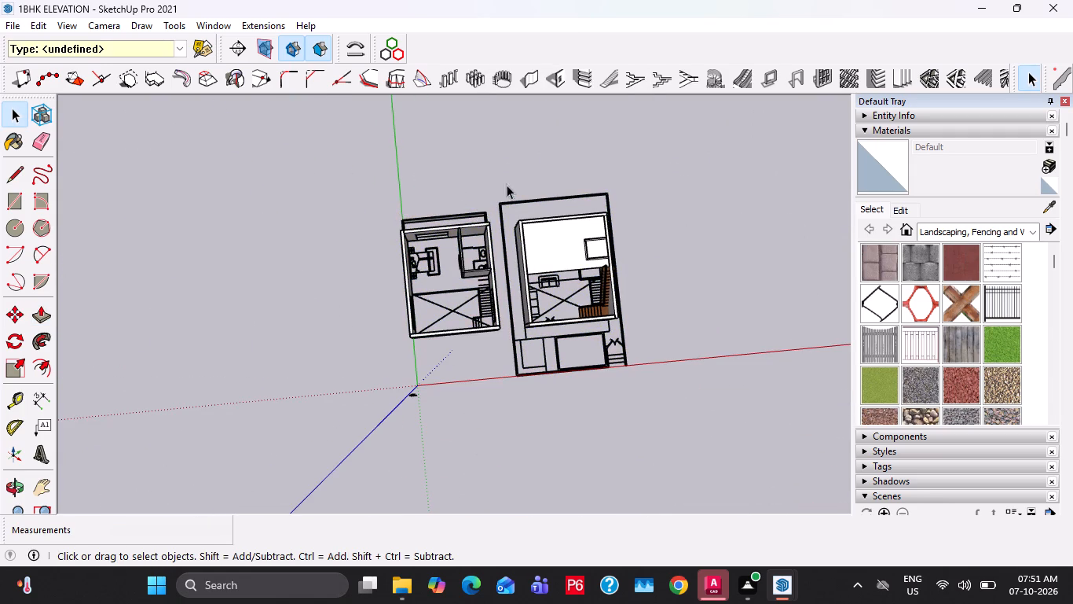
pyautogui.moveTo(489, 194); pyautogui.dragTo(364, 368)
pyautogui.scroll(4, 416, 340)
pyautogui.keyDown('shift'); pyautogui.click(573, 340); pyautogui.keyUp('shift')
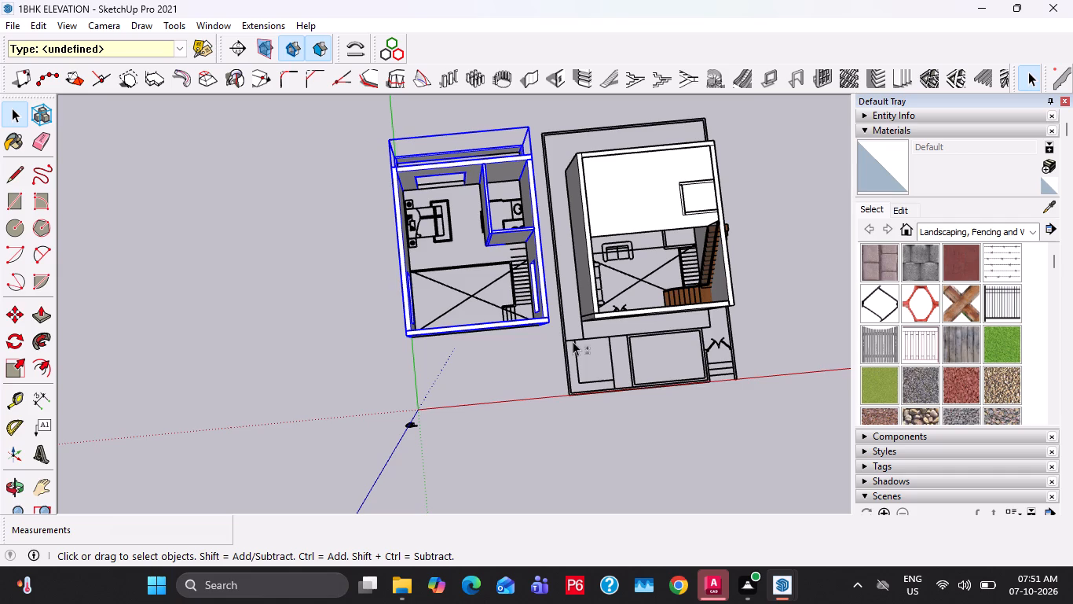
pyautogui.scroll(4, 513, 246)
pyautogui.moveTo(500, 332); pyautogui.dragTo(515, 122, button='middle')
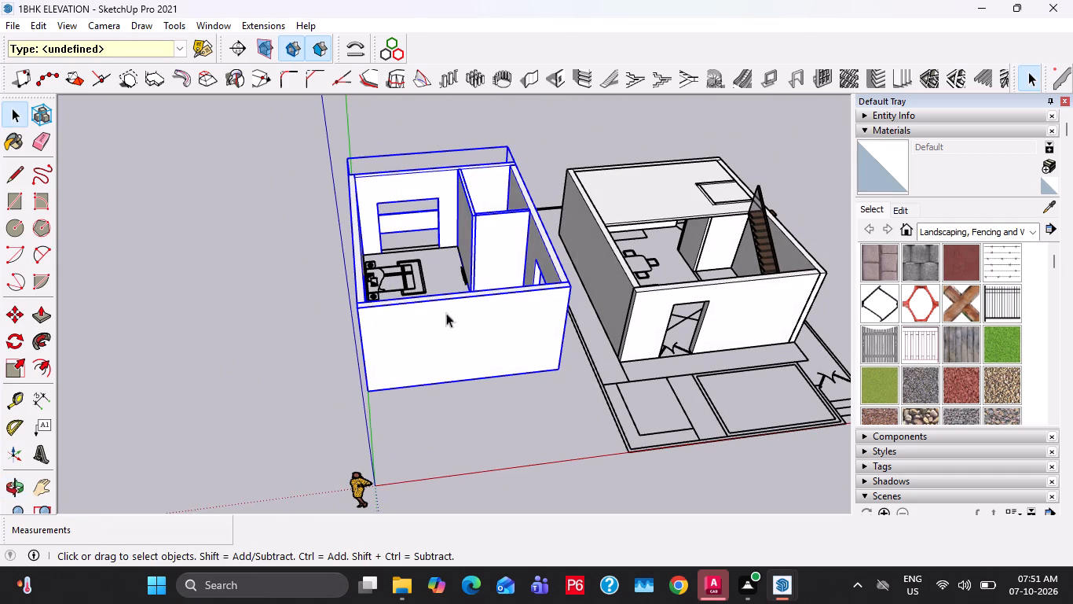
pyautogui.press('m')
pyautogui.click(367, 392)
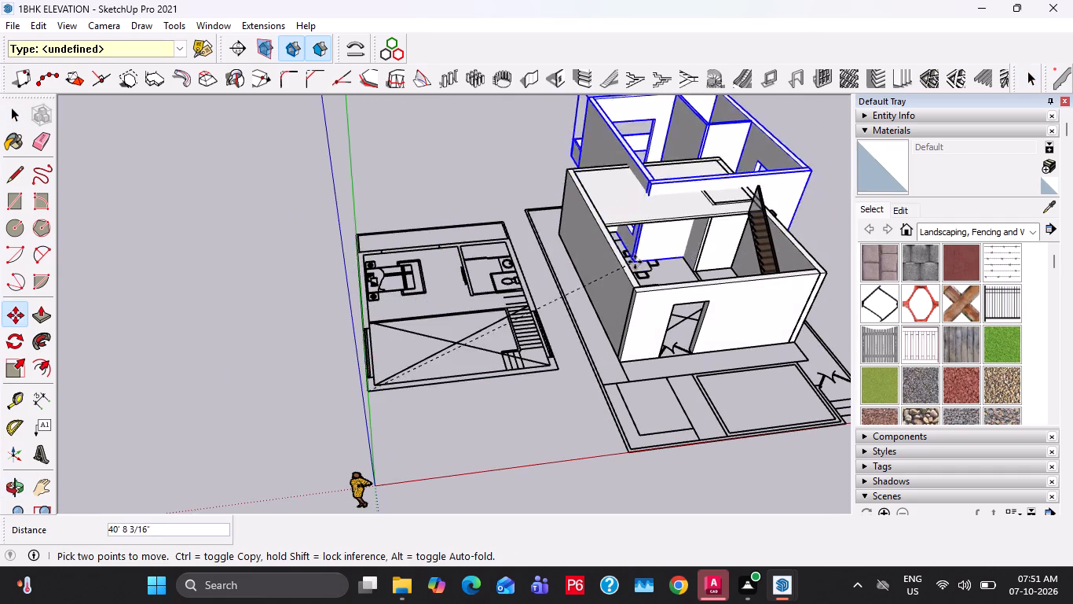
pyautogui.scroll(6, 635, 262)
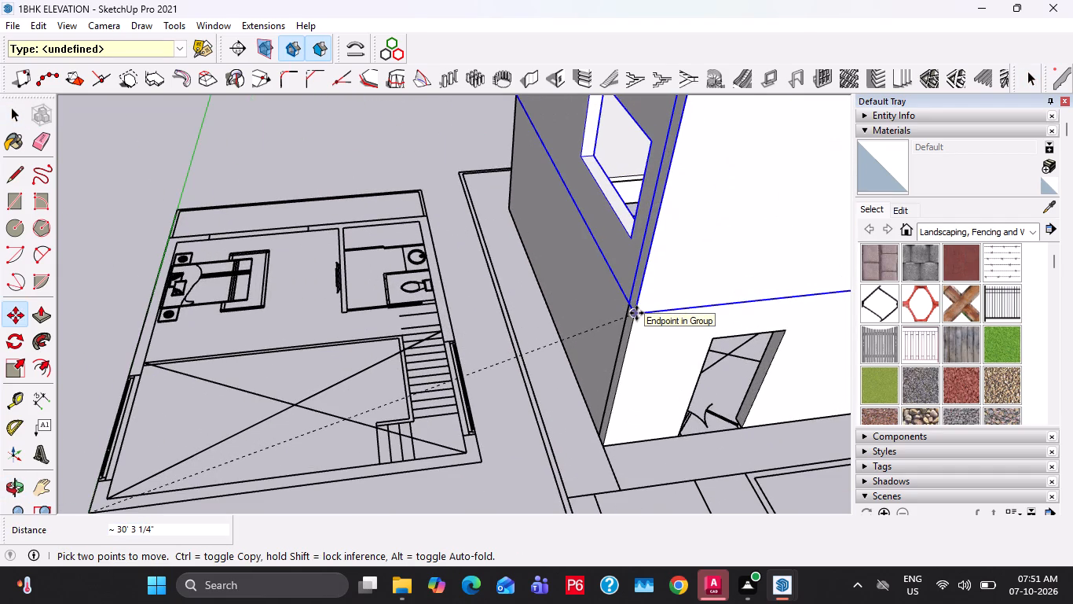
pyautogui.click(636, 313)
pyautogui.press('space')
pyautogui.press('space')
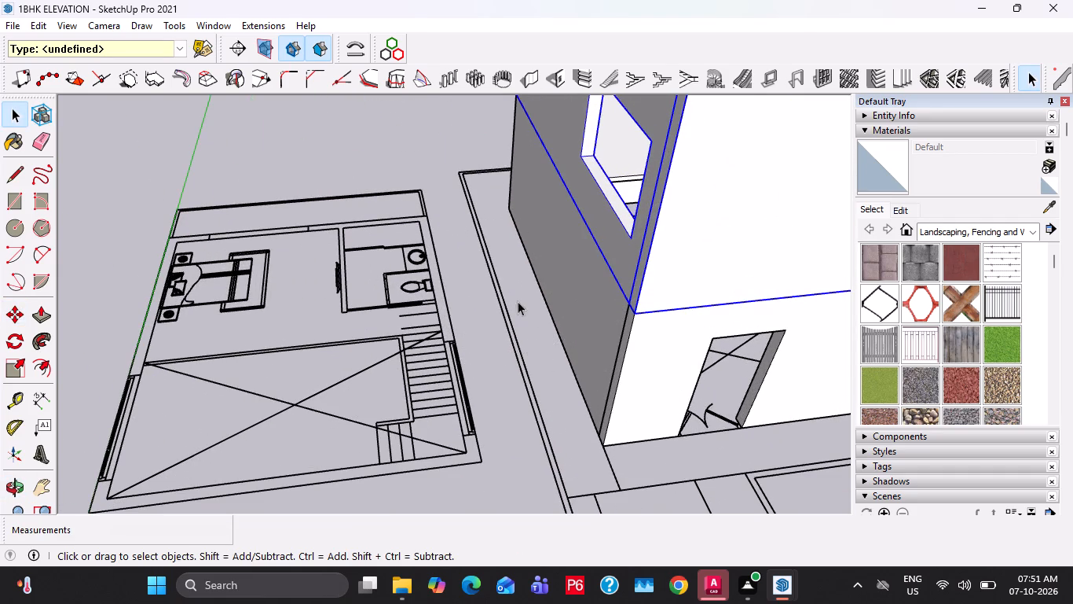
# Move the staircase inward so its protruding treads draw back towards the outer face of the ground-floor side wall.
pyautogui.scroll(-13, 526, 295)
pyautogui.moveTo(592, 278); pyautogui.dragTo(279, 249, button='middle')
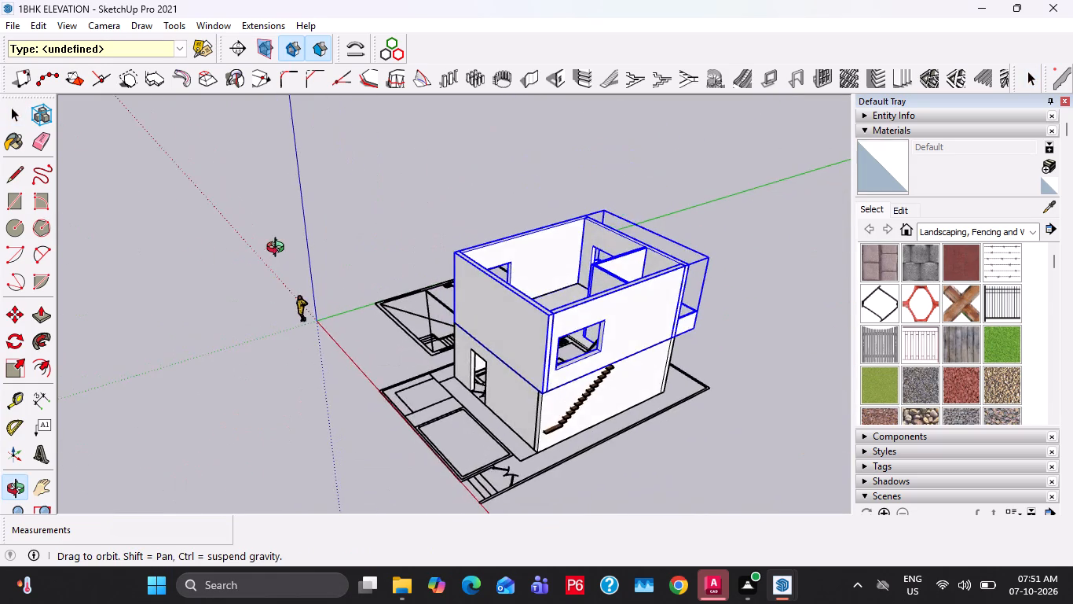
pyautogui.moveTo(279, 249); pyautogui.dragTo(621, 323, button='middle')
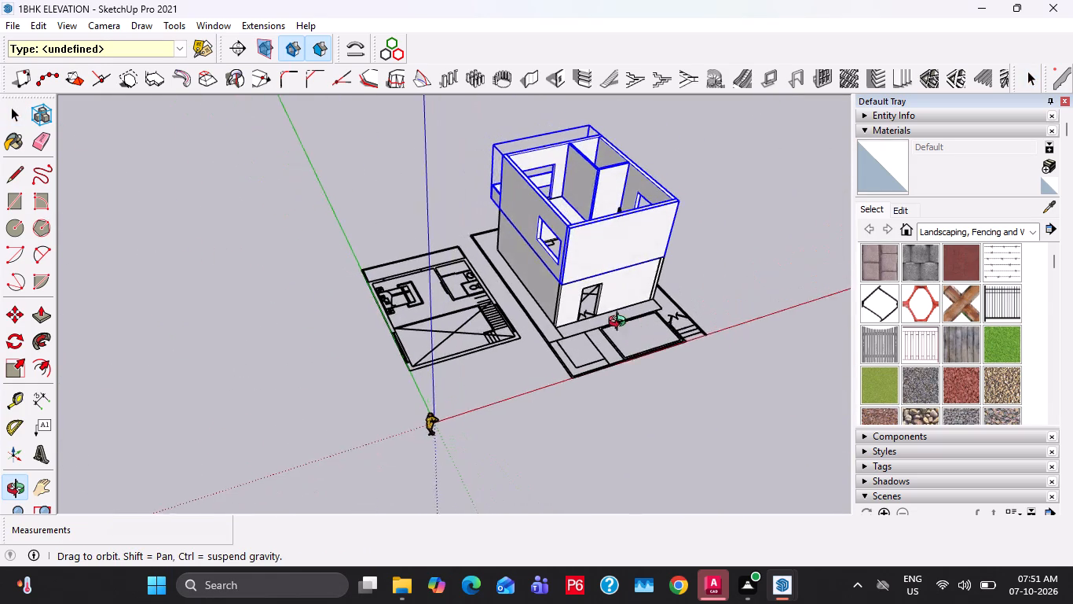
pyautogui.moveTo(621, 323); pyautogui.dragTo(474, 296, button='middle')
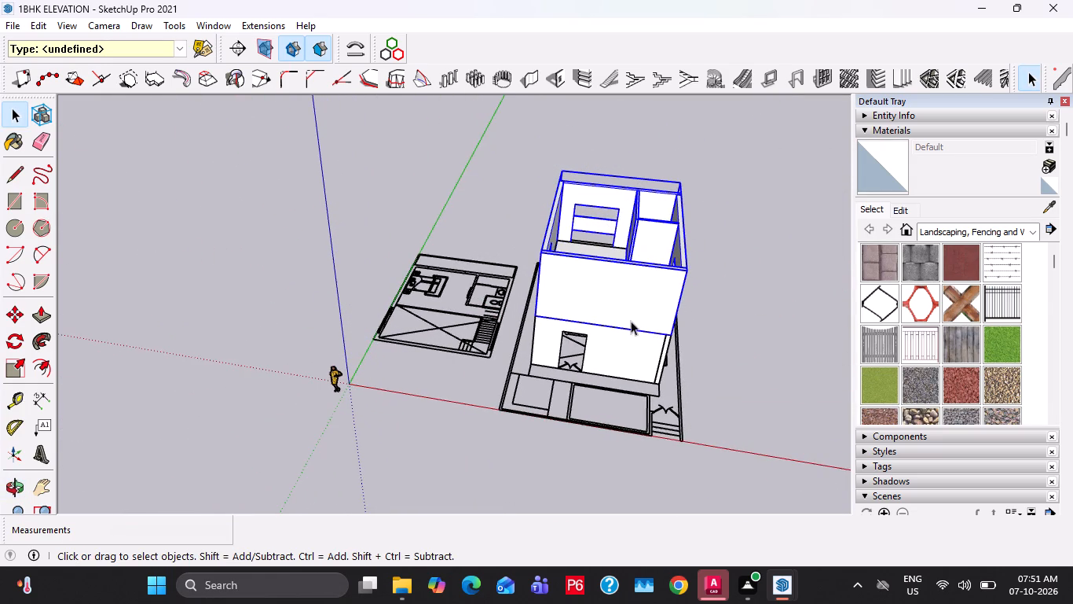
pyautogui.moveTo(577, 322); pyautogui.dragTo(449, 269, button='middle')
pyautogui.scroll(11, 647, 374)
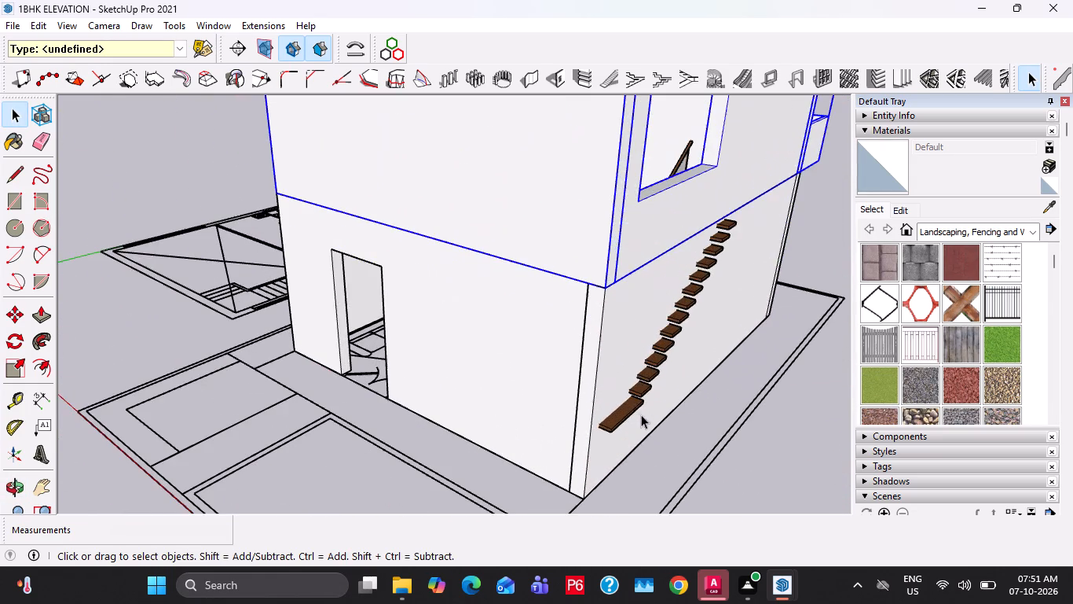
pyautogui.click(635, 403)
pyautogui.scroll(3, 627, 414)
pyautogui.middleClick(627, 414)
pyautogui.press('m')
pyautogui.scroll(2, 613, 432)
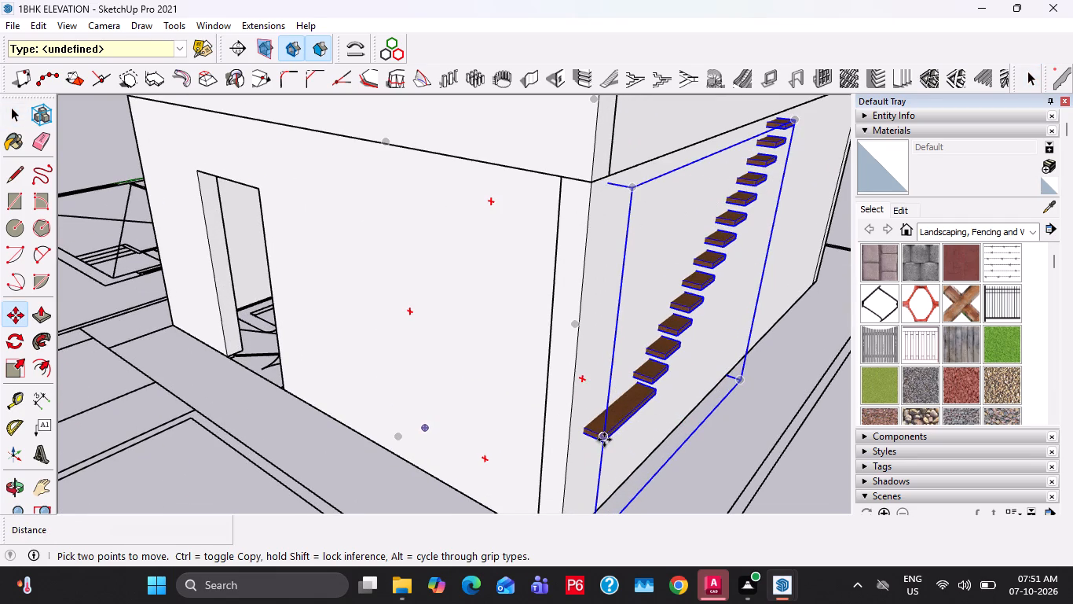
pyautogui.click(604, 440)
pyautogui.click(582, 435)
# Move the staircase a further 1" inward through the ground-floor side wall.
pyautogui.scroll(3, 582, 433)
pyautogui.moveTo(569, 428); pyautogui.dragTo(620, 449, button='middle')
pyautogui.scroll(8, 622, 444)
pyautogui.moveTo(689, 426); pyautogui.dragTo(607, 420, button='middle')
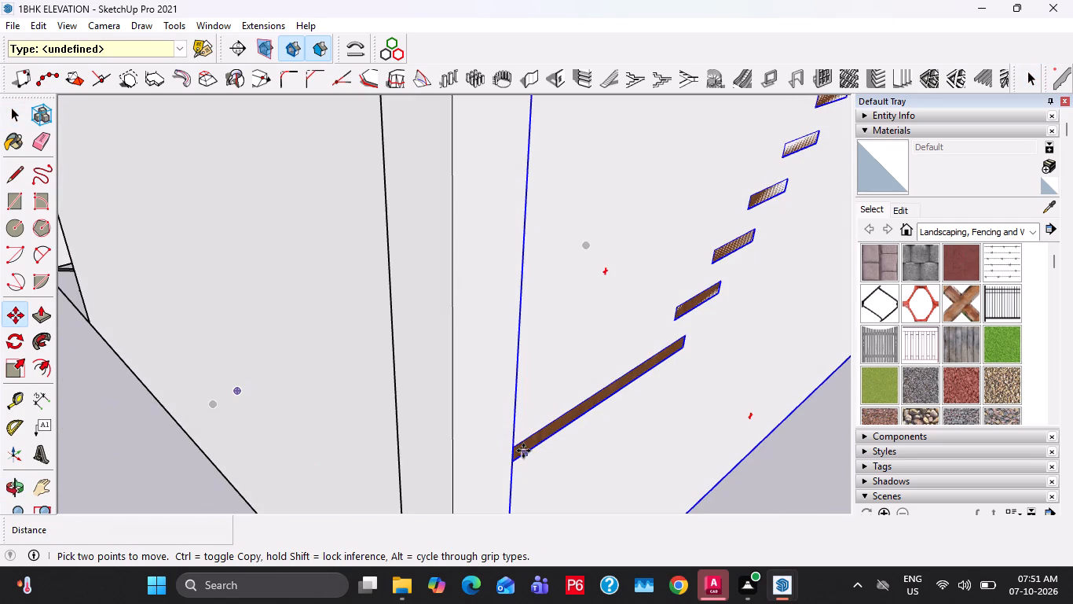
pyautogui.click(516, 444)
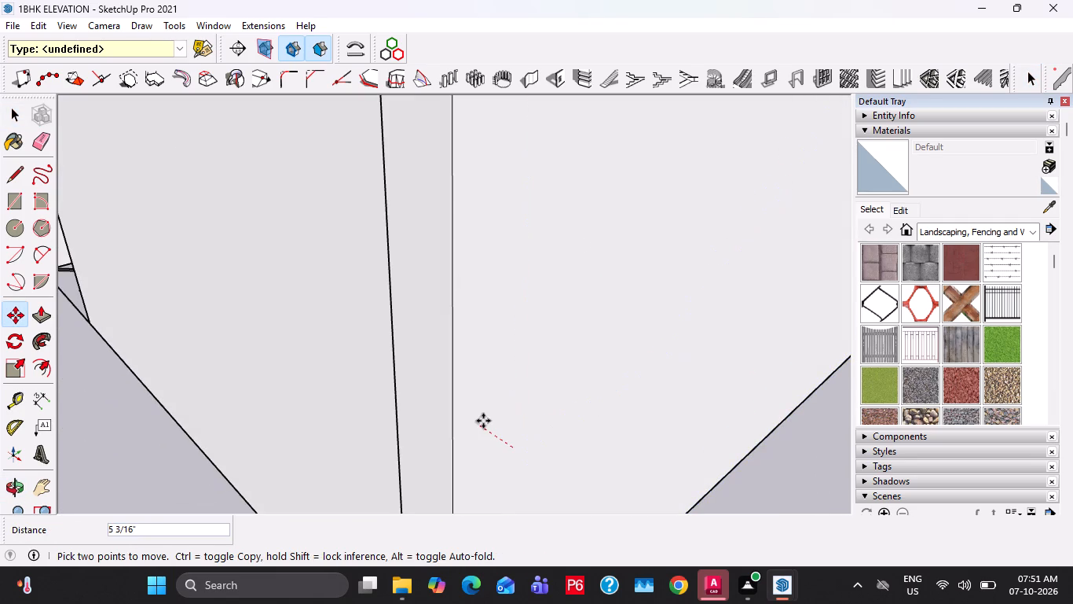
pyautogui.write('1"')
pyautogui.press('Return')
pyautogui.press('space')
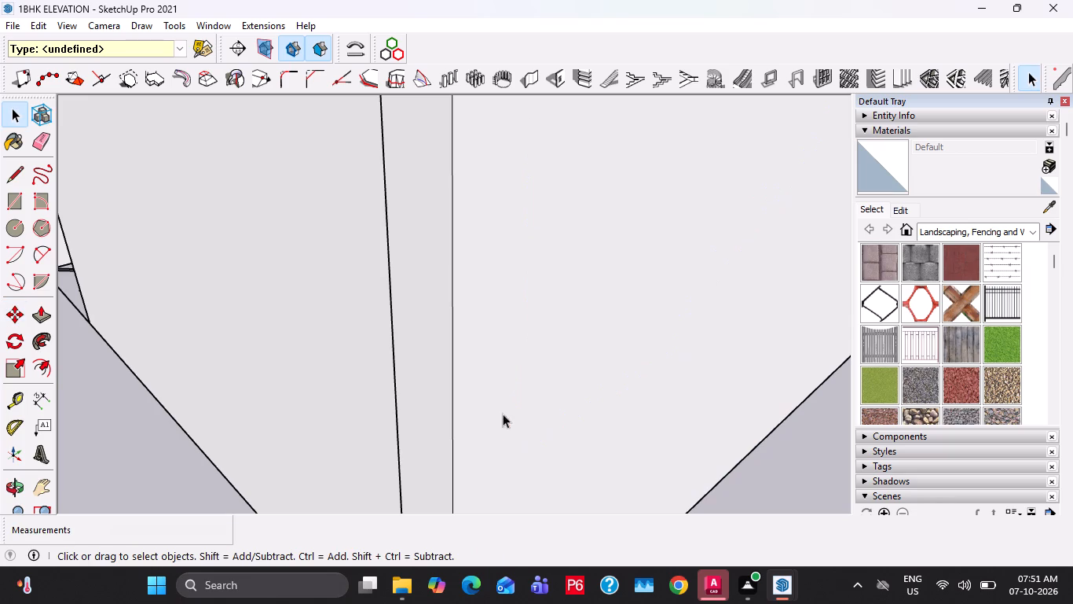
pyautogui.scroll(-20, 521, 403)
pyautogui.scroll(-8, 521, 403)
pyautogui.press('Escape')
# Examine the staircase inside the stacked floors and the building's outer walls, windows and balcony from several angles.
pyautogui.moveTo(535, 296); pyautogui.dragTo(789, 413, button='middle')
pyautogui.scroll(5, 656, 216)
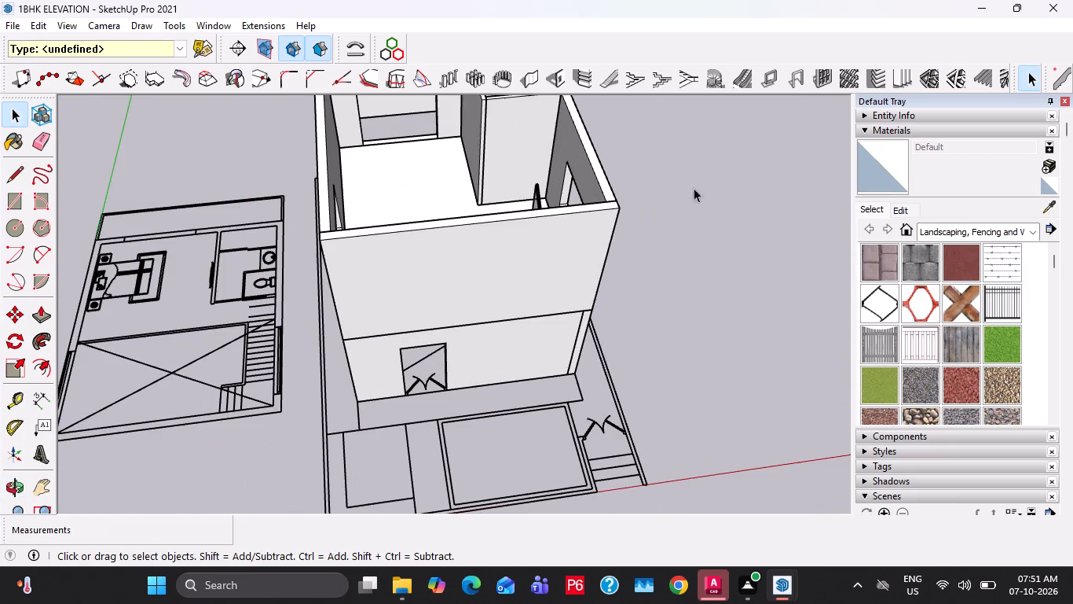
pyautogui.click(712, 198)
pyautogui.moveTo(609, 214); pyautogui.dragTo(735, 269, button='middle')
pyautogui.scroll(11, 500, 183)
pyautogui.moveTo(489, 183); pyautogui.dragTo(597, 112, button='middle')
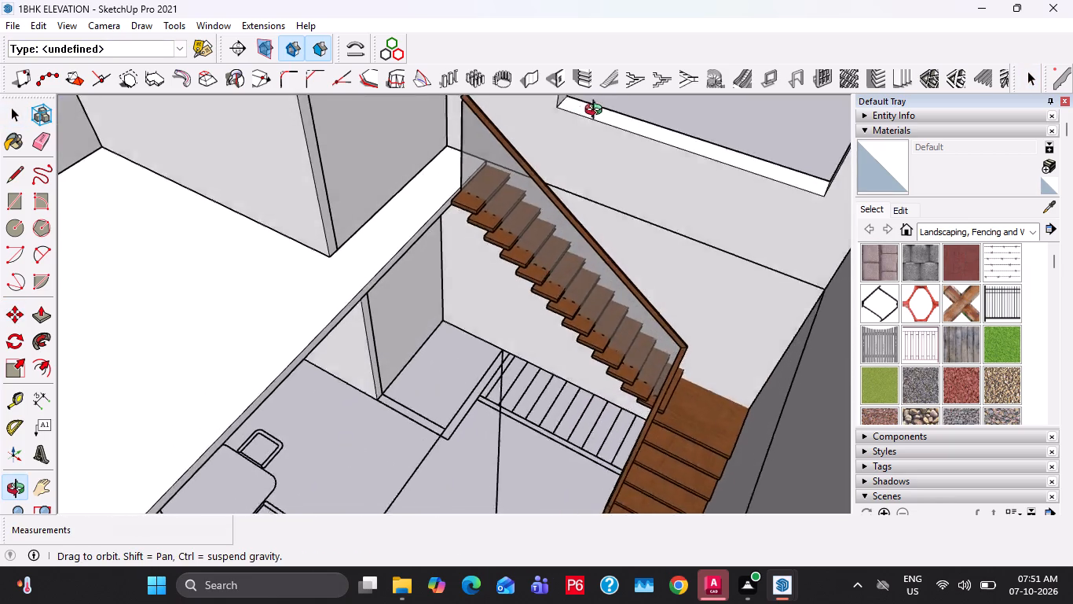
pyautogui.moveTo(597, 112); pyautogui.dragTo(680, 101, button='middle')
pyautogui.scroll(-5, 583, 176)
pyautogui.moveTo(623, 256); pyautogui.dragTo(601, 337, button='middle')
pyautogui.scroll(-5, 602, 317)
pyautogui.moveTo(602, 296); pyautogui.dragTo(529, 274, button='middle')
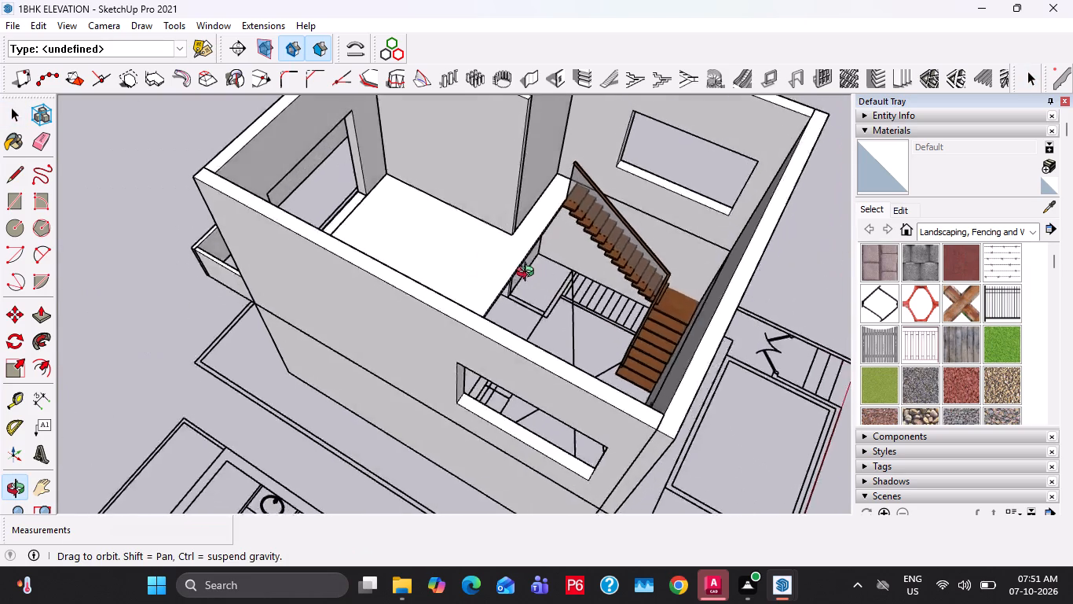
pyautogui.moveTo(529, 274); pyautogui.dragTo(335, 230, button='middle')
pyautogui.scroll(-3, 378, 181)
pyautogui.moveTo(368, 206); pyautogui.dragTo(862, 201, button='middle')
pyautogui.moveTo(474, 313); pyautogui.dragTo(502, 304, button='middle')
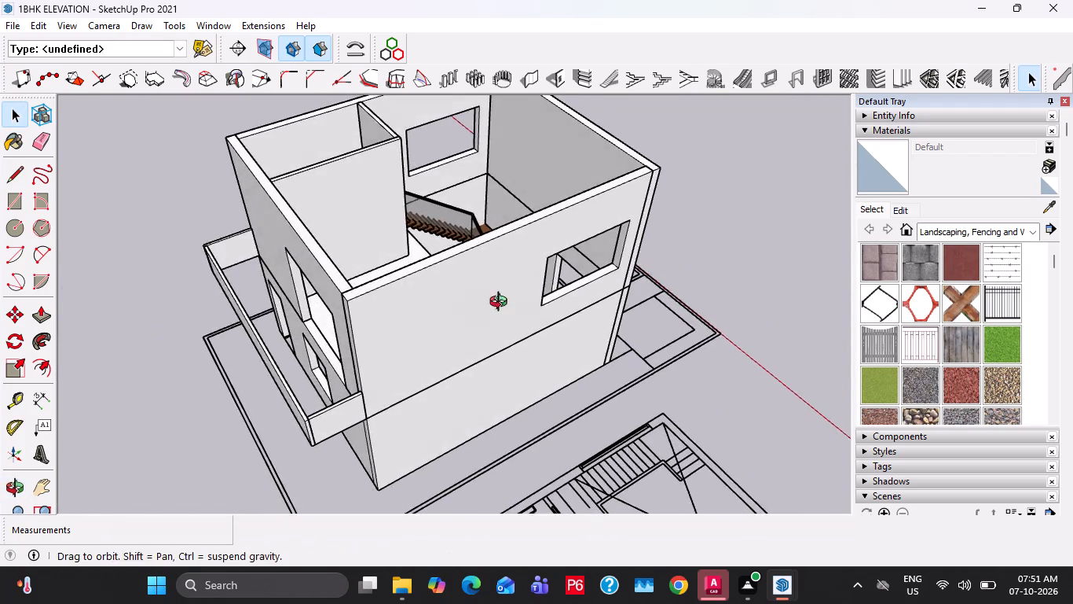
pyautogui.moveTo(502, 304); pyautogui.dragTo(529, 299, button='middle')
# Draw a balcony floor rectangle of about 21' by 4' between the upper-floor wall and the balcony parapet.
pyautogui.scroll(3, 420, 365)
pyautogui.moveTo(185, 278); pyautogui.dragTo(297, 337, button='middle')
pyautogui.scroll(6, 250, 360)
pyautogui.press('r')
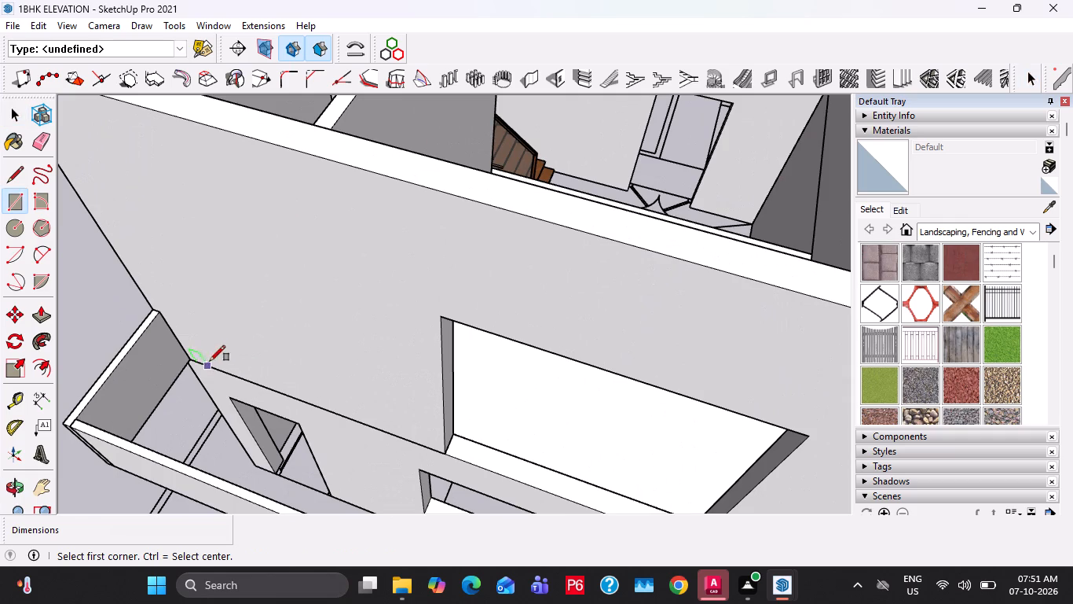
pyautogui.click(193, 359)
pyautogui.moveTo(591, 411); pyautogui.dragTo(1017, 442, button='middle')
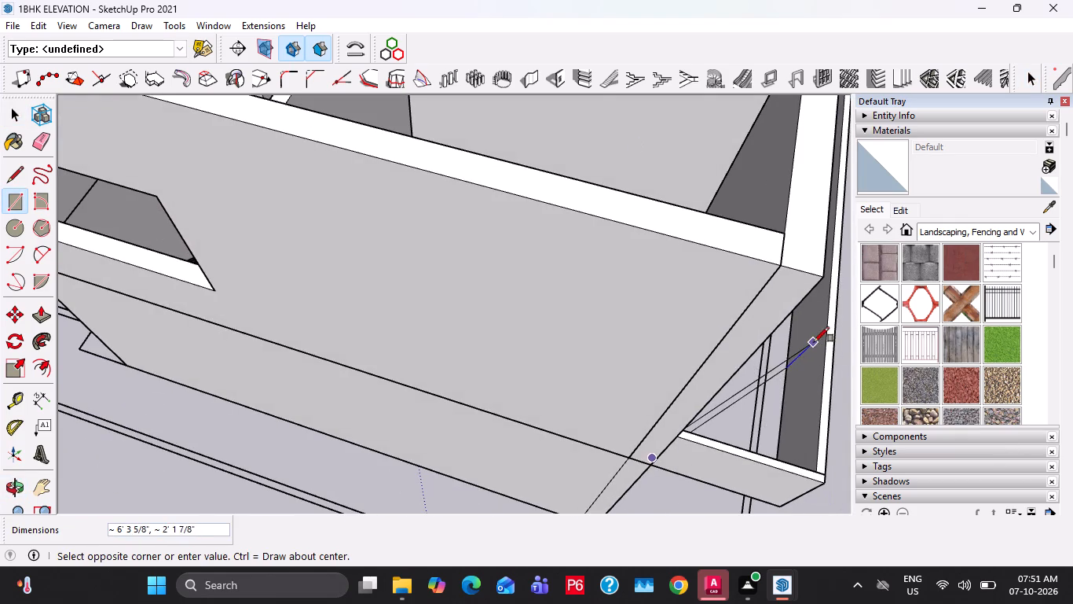
pyautogui.keyDown('shift'); pyautogui.moveTo(764, 370); pyautogui.dragTo(656, 464, button='middle'); pyautogui.keyUp('shift')
pyautogui.scroll(3, 661, 217)
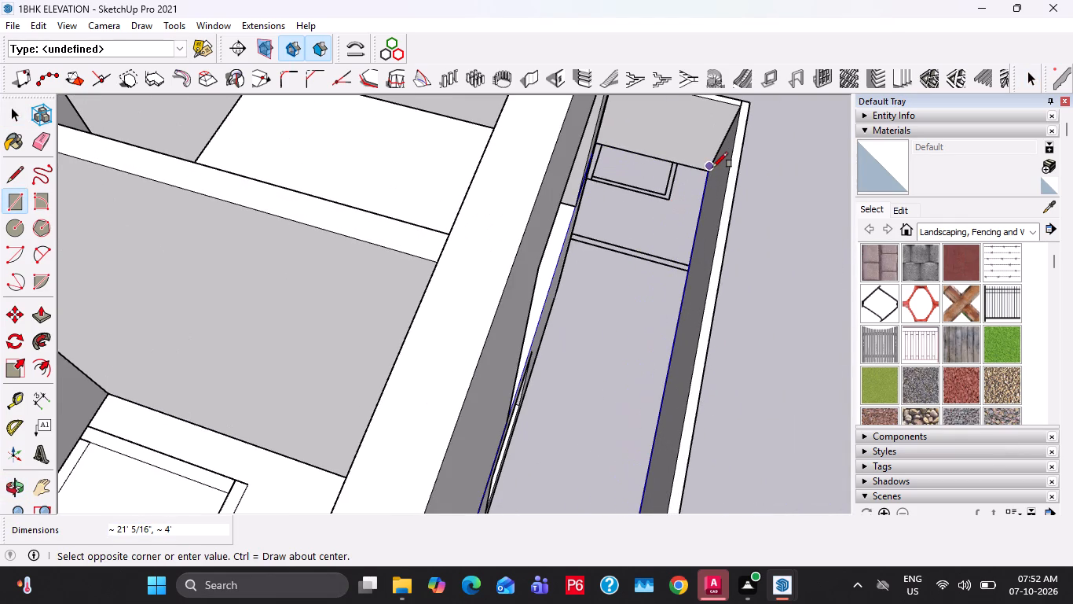
pyautogui.click(709, 168)
pyautogui.press('space')
# Push/Pull the balcony floor rectangle by 4" to give the slab its thickness.
pyautogui.scroll(1, 642, 259)
pyautogui.moveTo(641, 259); pyautogui.dragTo(600, 215, button='middle')
pyautogui.click(591, 261)
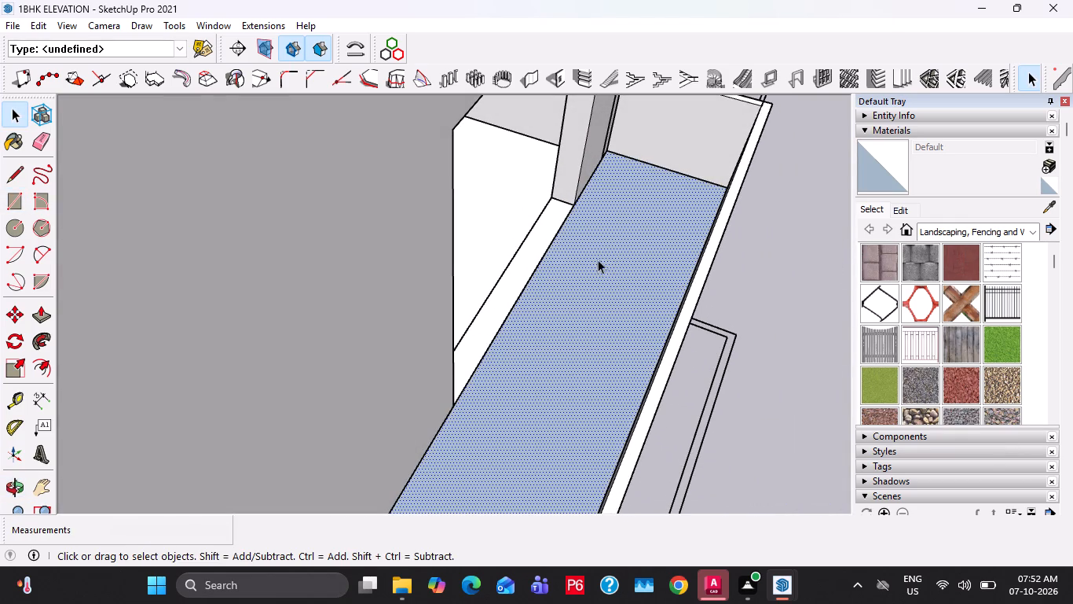
pyautogui.press('p')
pyautogui.click(601, 259)
pyautogui.write('4"')
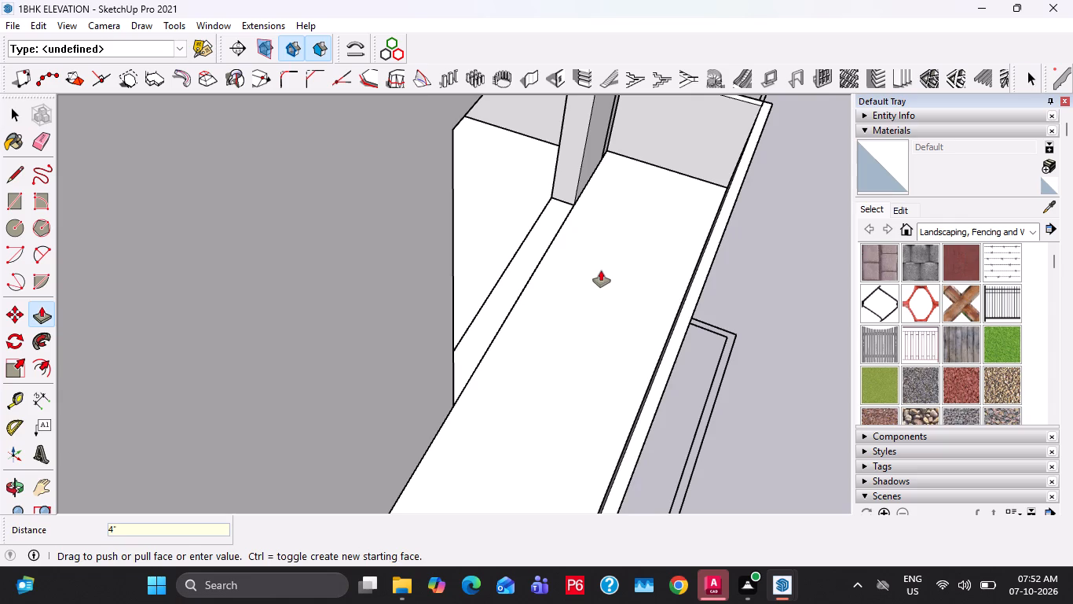
pyautogui.press('Return')
pyautogui.press('space')
# Extend the balcony slab's long outer edge face until it is flush with the parapet's outer face.
pyautogui.moveTo(629, 266); pyautogui.dragTo(452, 135, button='middle')
pyautogui.moveTo(701, 249); pyautogui.dragTo(615, 153, button='middle')
pyautogui.scroll(2, 714, 203)
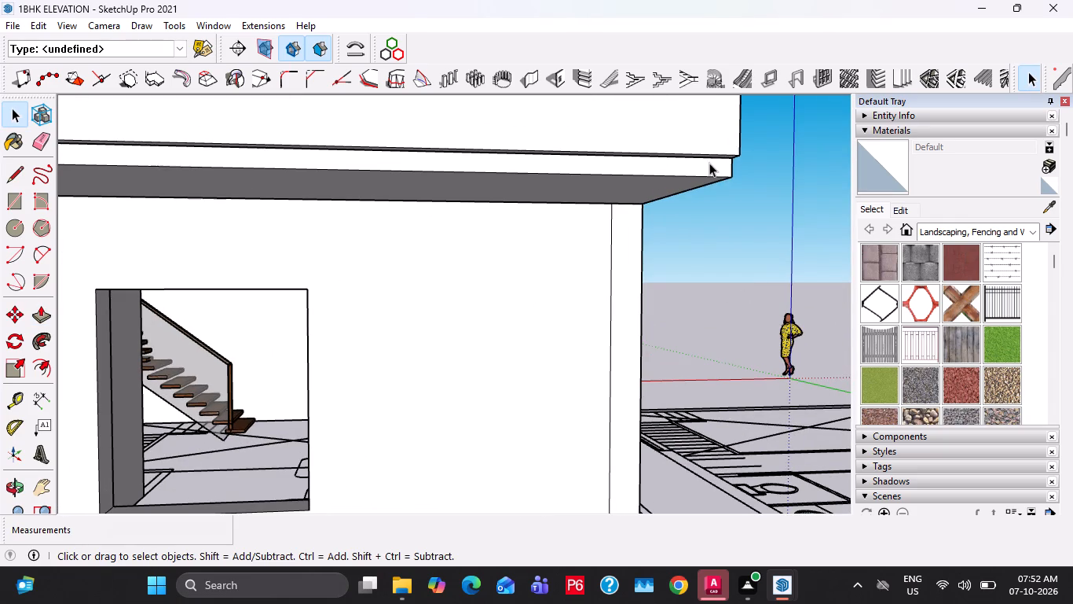
pyautogui.click(709, 163)
pyautogui.press('p')
pyautogui.click(703, 167)
pyautogui.click(732, 141)
pyautogui.press('space')
# Group the balcony floor slab and save the model.
pyautogui.tripleClick(724, 169)
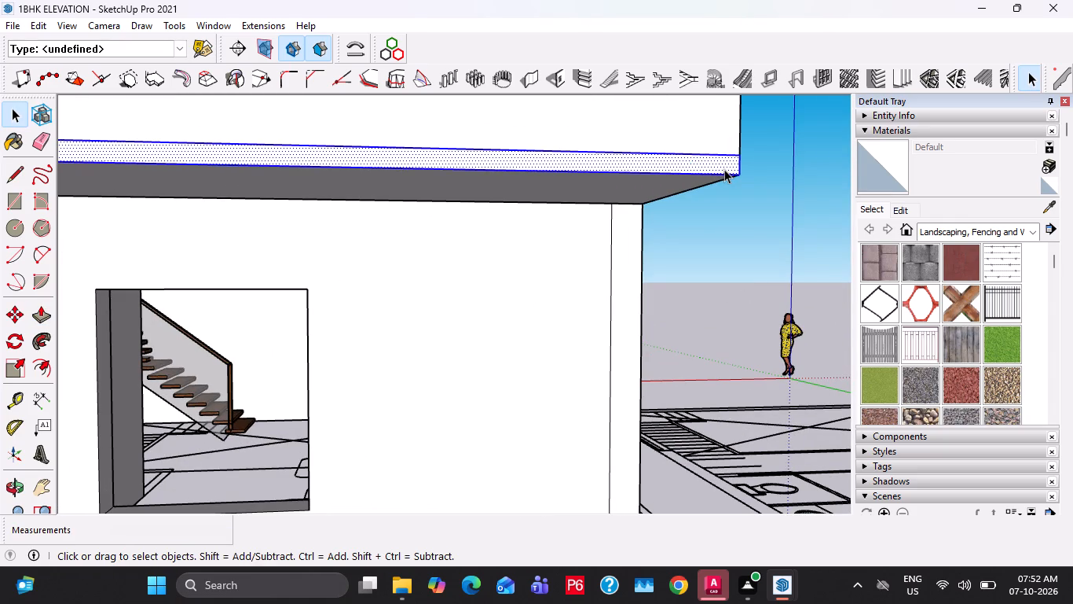
pyautogui.rightClick(724, 169)
pyautogui.click(812, 311)
pyautogui.scroll(-5, 558, 161)
pyautogui.moveTo(478, 157); pyautogui.dragTo(511, 366, button='middle')
pyautogui.scroll(-12, 510, 365)
pyautogui.click(713, 228)
pyautogui.moveTo(577, 337); pyautogui.dragTo(547, 341, button='middle')
pyautogui.hotkey('ctrl', 's')
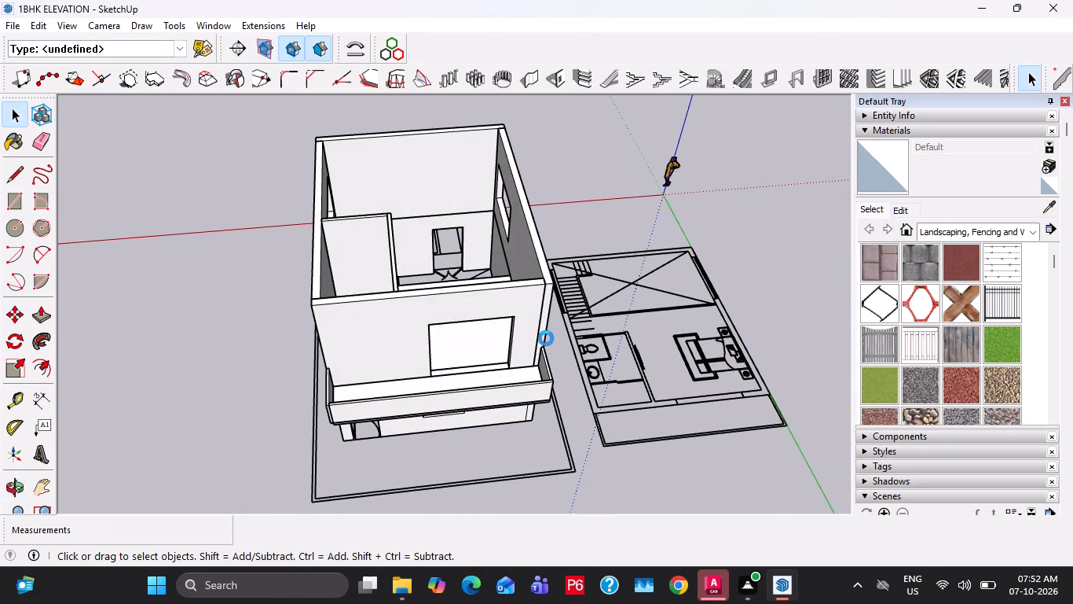
# Switch to the "1bhk interior new" model and examine its curved roof, glazed facade, windows and entrance for reference.
pyautogui.scroll(5, 525, 399)
pyautogui.moveTo(485, 395); pyautogui.dragTo(279, 180, button='middle')
pyautogui.moveTo(371, 263); pyautogui.dragTo(382, 378, button='middle')
pyautogui.scroll(-3, 400, 339)
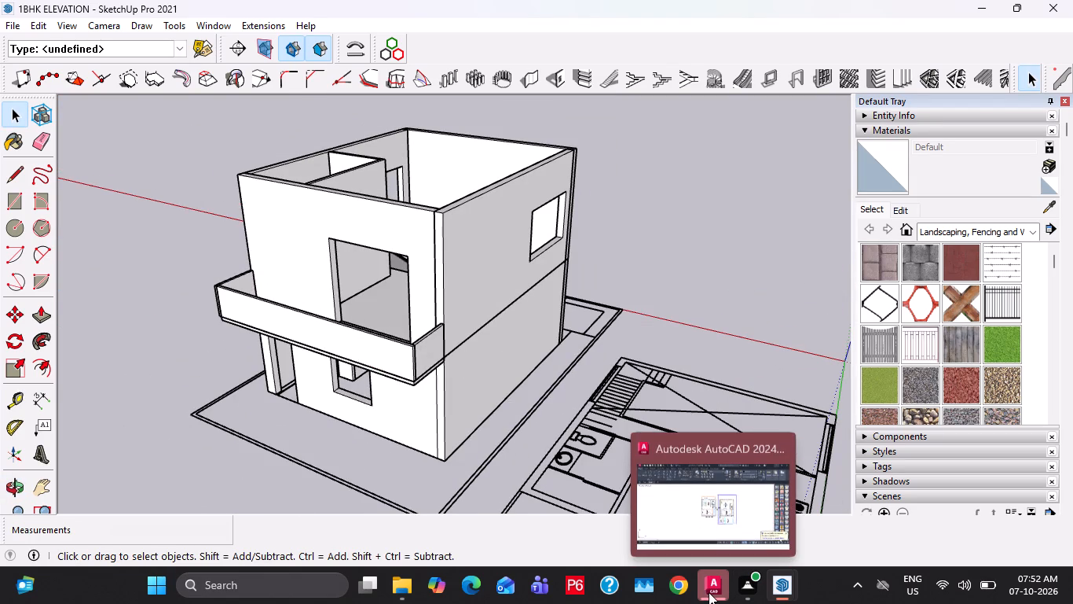
pyautogui.click(865, 506)
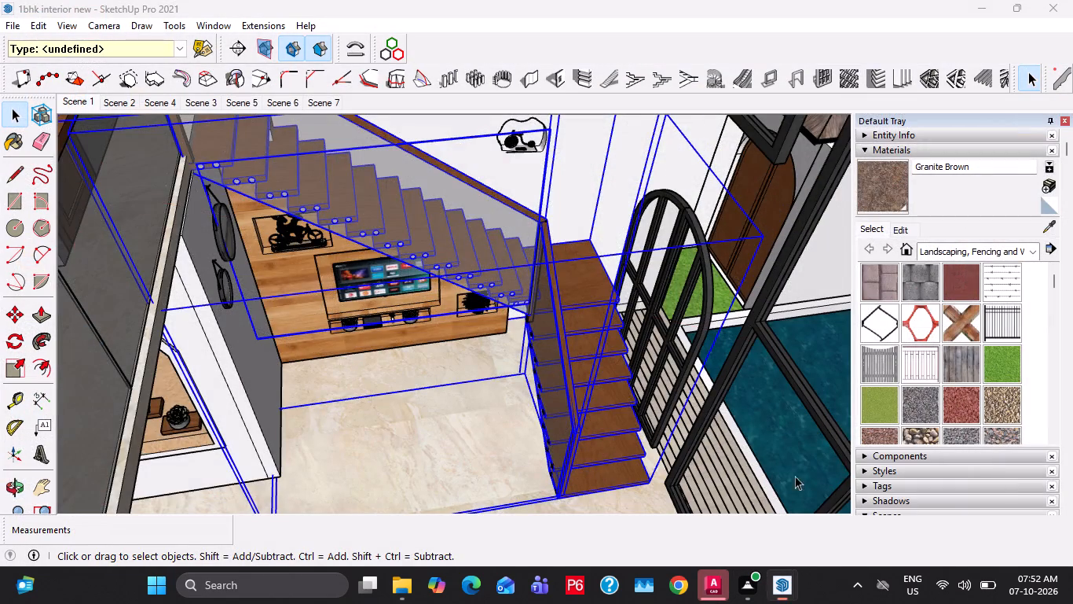
pyautogui.scroll(-20, 787, 465)
pyautogui.scroll(-17, 787, 465)
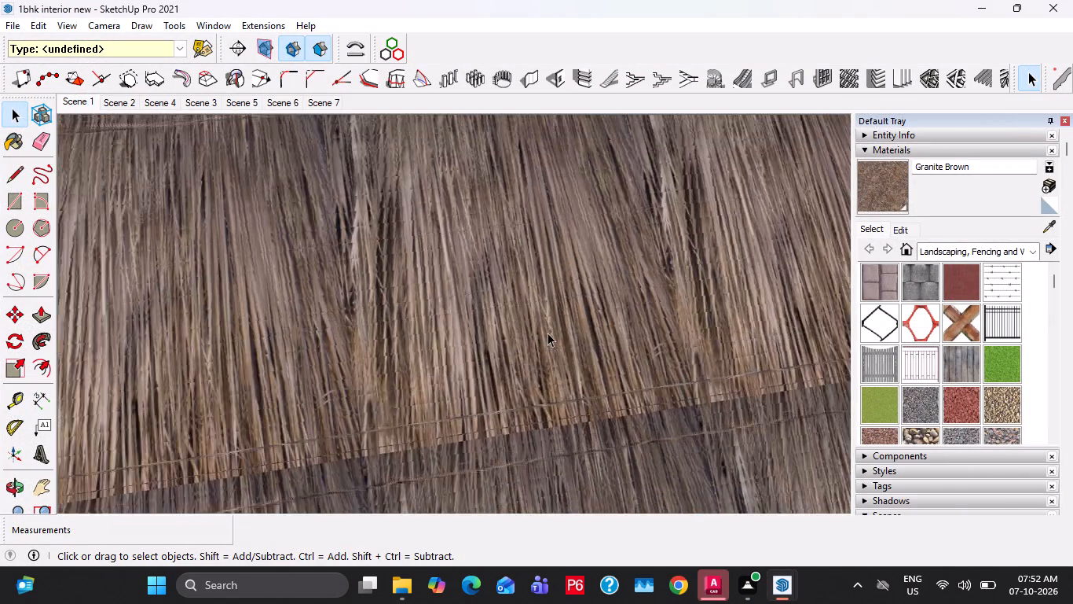
pyautogui.scroll(-20, 547, 333)
pyautogui.scroll(-18, 547, 333)
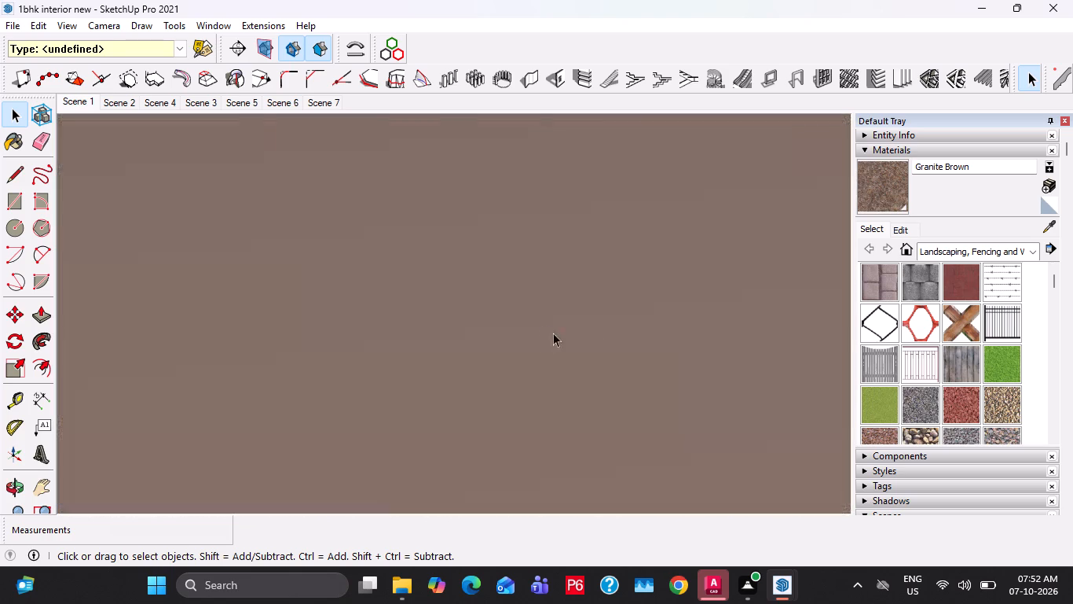
pyautogui.moveTo(592, 333); pyautogui.dragTo(326, 360, button='middle')
pyautogui.scroll(-20, 371, 335)
pyautogui.scroll(-11, 371, 335)
pyautogui.scroll(-20, 385, 347)
pyautogui.scroll(-15, 385, 347)
pyautogui.moveTo(470, 449); pyautogui.dragTo(355, 312, button='middle')
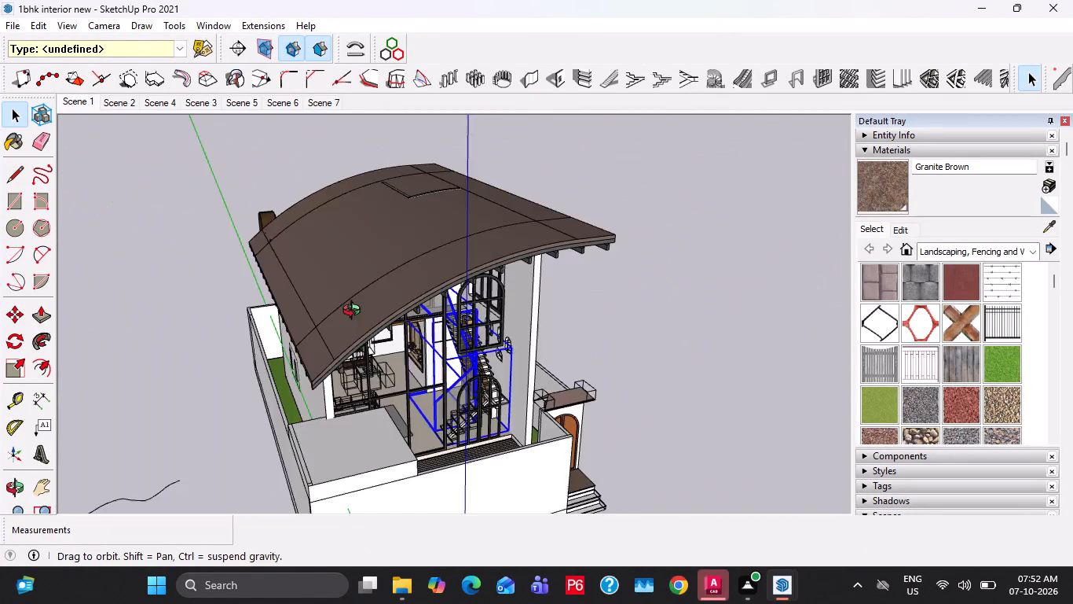
pyautogui.moveTo(355, 312); pyautogui.dragTo(335, 281, button='middle')
pyautogui.moveTo(467, 340); pyautogui.dragTo(374, 360, button='middle')
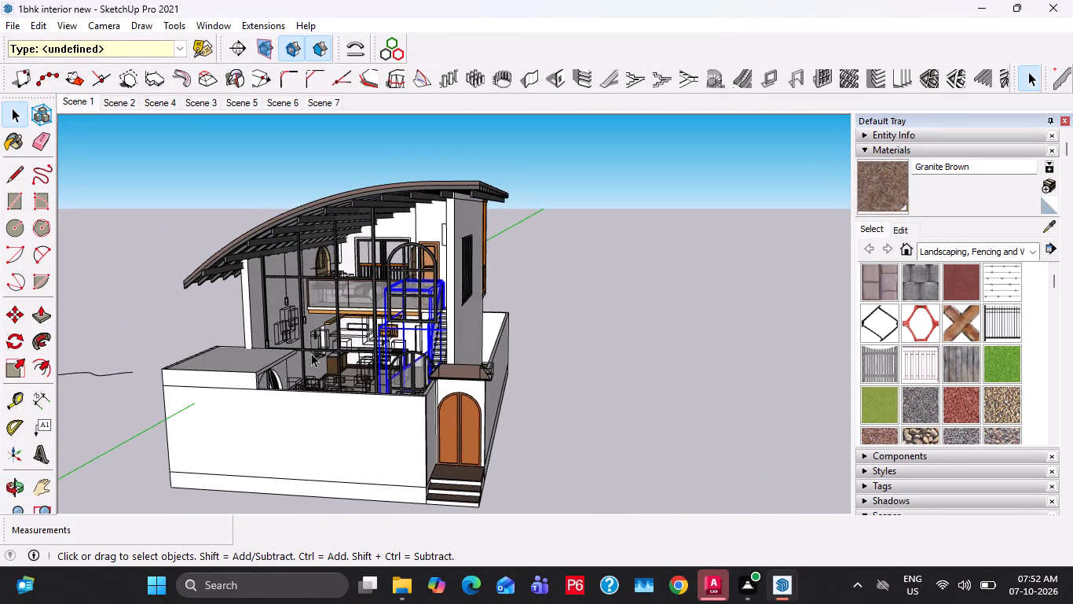
pyautogui.keyDown('shift'); pyautogui.moveTo(313, 352); pyautogui.dragTo(447, 328, button='middle'); pyautogui.keyUp('shift')
pyautogui.scroll(5, 414, 308)
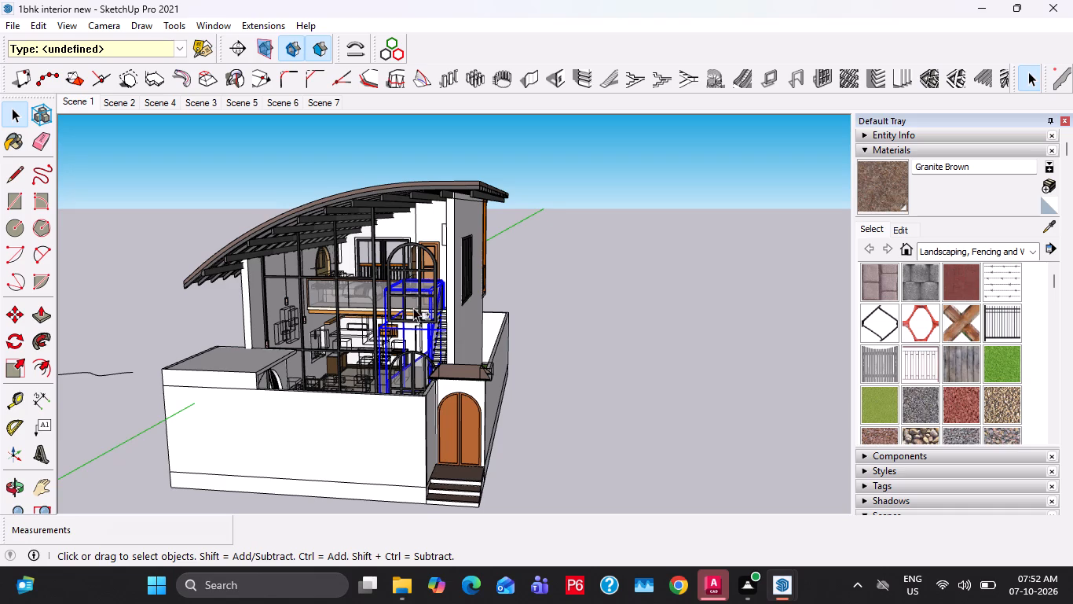
pyautogui.scroll(4, 413, 308)
pyautogui.moveTo(413, 308); pyautogui.dragTo(263, 349, button='middle')
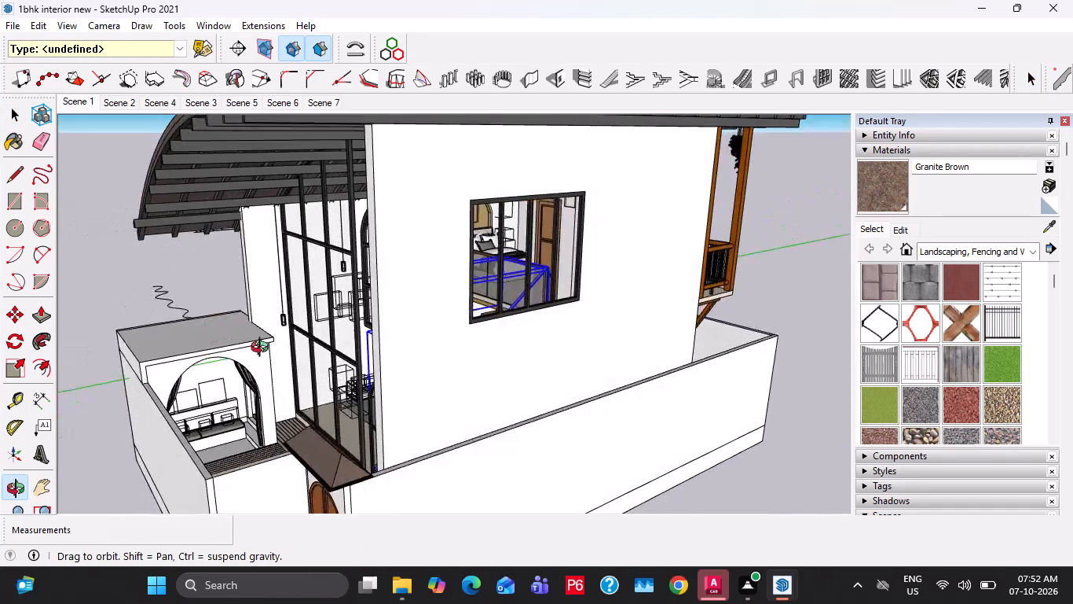
pyautogui.moveTo(263, 349); pyautogui.dragTo(430, 431, button='middle')
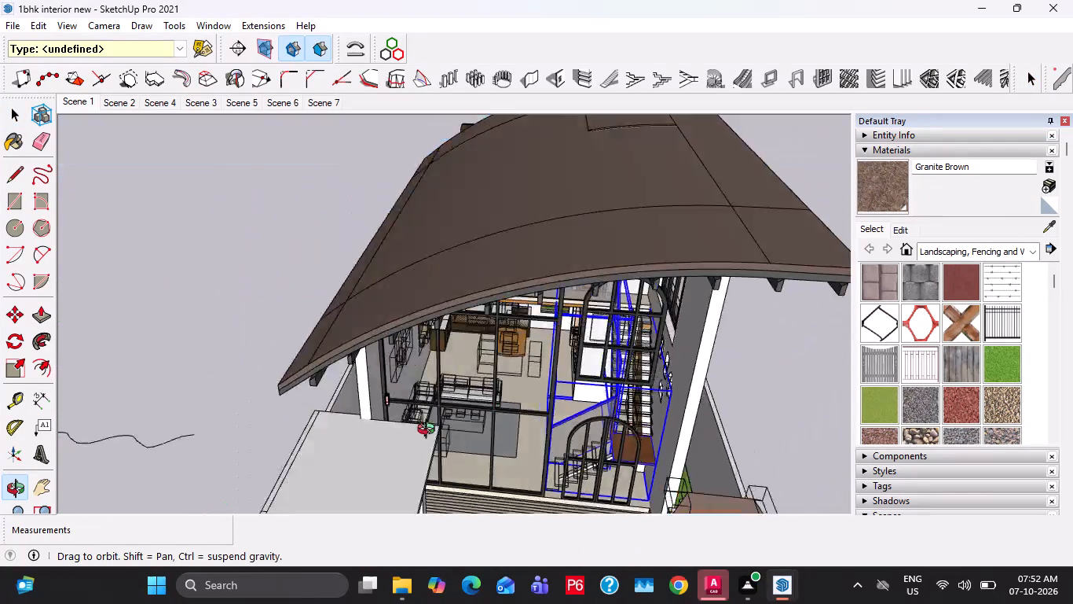
pyautogui.moveTo(430, 431); pyautogui.dragTo(449, 431, button='middle')
pyautogui.scroll(-1, 637, 344)
pyautogui.click(994, 0)
# In the 1BHK ELEVATION model, copy the upper-floor wall face above the ground-floor doorway along the red axis, clear of the building.
pyautogui.moveTo(486, 370); pyautogui.dragTo(111, 390, button='middle')
pyautogui.moveTo(431, 282); pyautogui.dragTo(185, 278, button='middle')
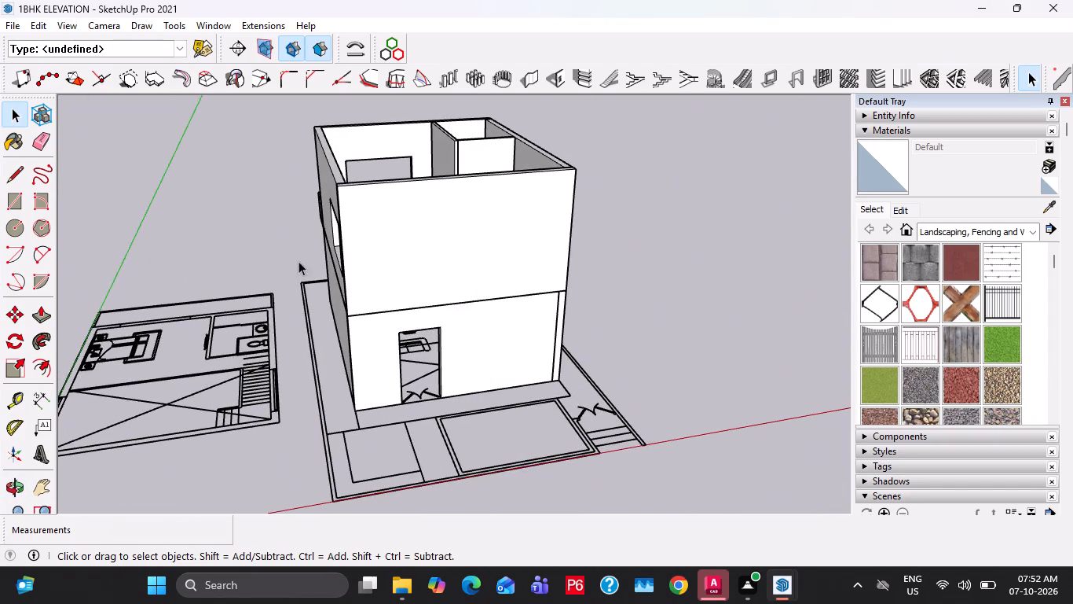
pyautogui.scroll(3, 322, 269)
pyautogui.moveTo(509, 308); pyautogui.dragTo(444, 299, button='middle')
pyautogui.doubleClick(441, 221)
pyautogui.click(392, 202)
pyautogui.scroll(2, 332, 231)
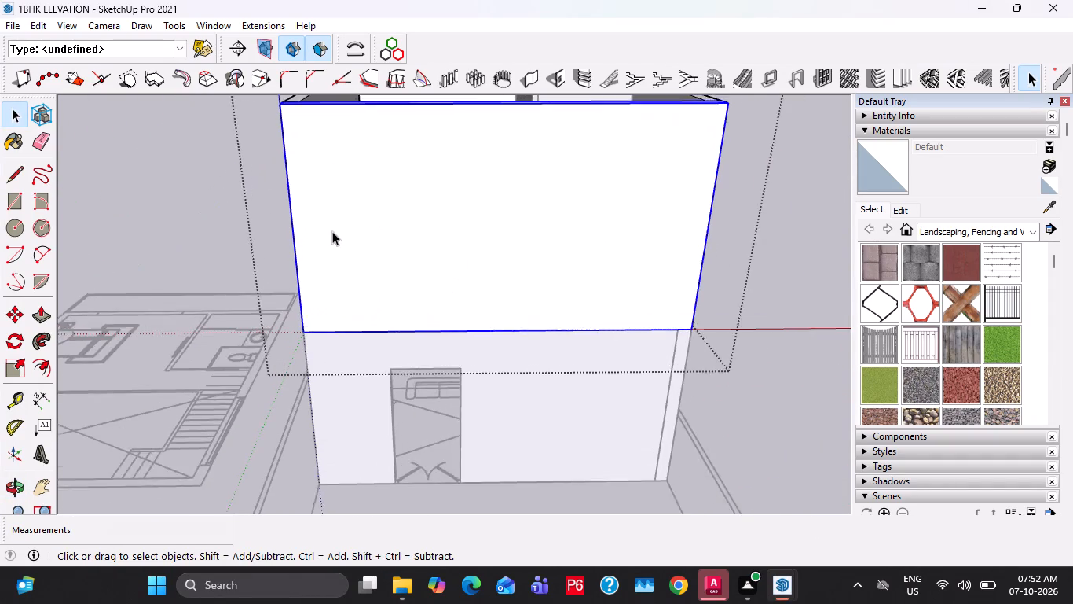
pyautogui.scroll(1, 332, 231)
pyautogui.doubleClick(350, 231)
pyautogui.doubleClick(405, 232)
pyautogui.scroll(-3, 405, 232)
pyautogui.press('m')
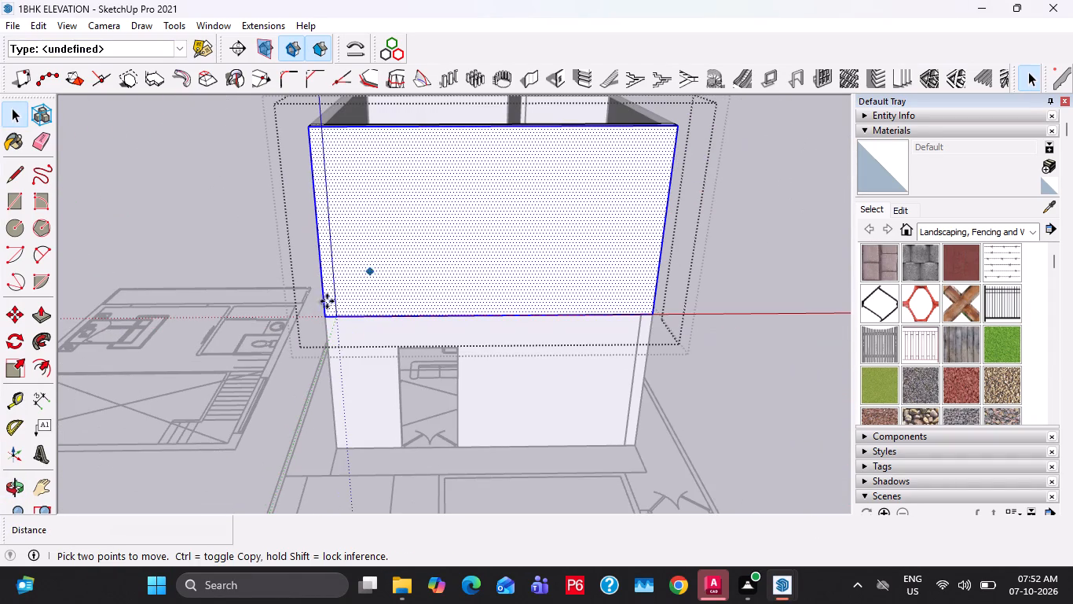
pyautogui.keyDown('ctrl'); pyautogui.click(328, 317); pyautogui.keyUp('ctrl')
pyautogui.keyDown('shift'); pyautogui.moveTo(555, 318); pyautogui.dragTo(524, 322, button='middle'); pyautogui.keyUp('shift')
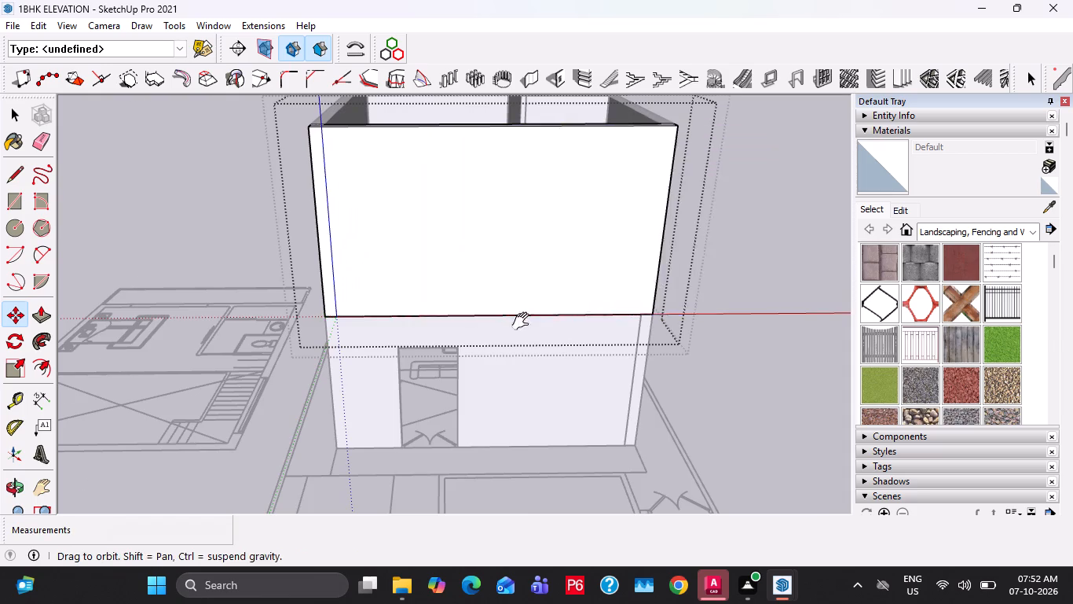
pyautogui.keyDown('shift'); pyautogui.moveTo(524, 322); pyautogui.dragTo(350, 316, button='middle'); pyautogui.keyUp('shift')
pyautogui.click(531, 314)
pyautogui.press('space')
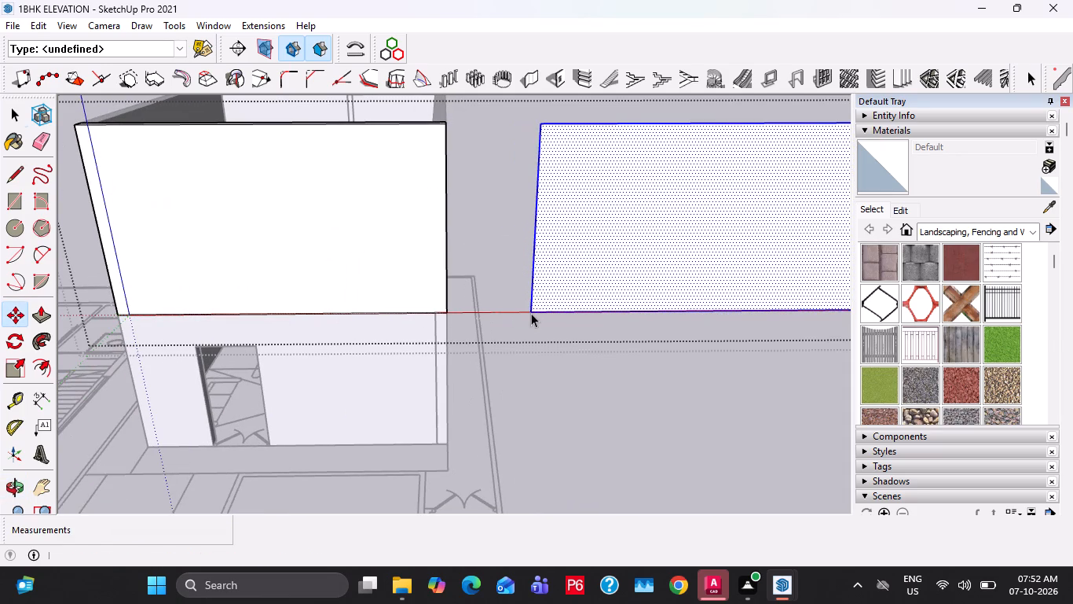
pyautogui.press('Escape')
pyautogui.press('Escape')
# Create a rectangular window frame with 4 rows and 3 columns on the copied wall face using the 1001bit Panel Divider.
pyautogui.scroll(-3, 496, 316)
pyautogui.keyDown('shift'); pyautogui.moveTo(571, 278); pyautogui.dragTo(473, 335, button='middle'); pyautogui.keyUp('shift')
pyautogui.click(474, 326)
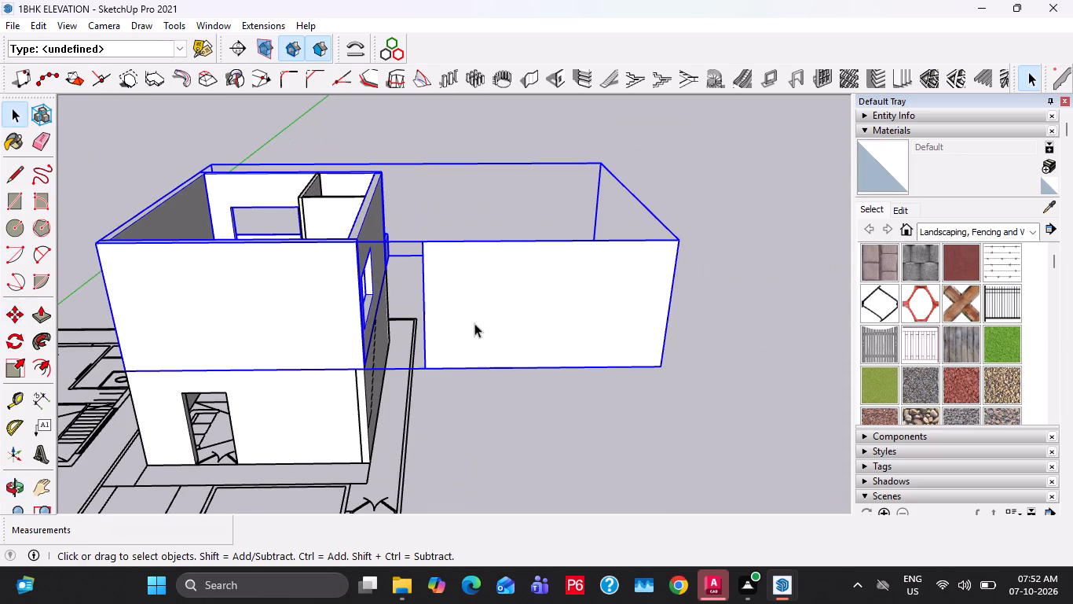
pyautogui.tripleClick(476, 316)
pyautogui.tripleClick(476, 316)
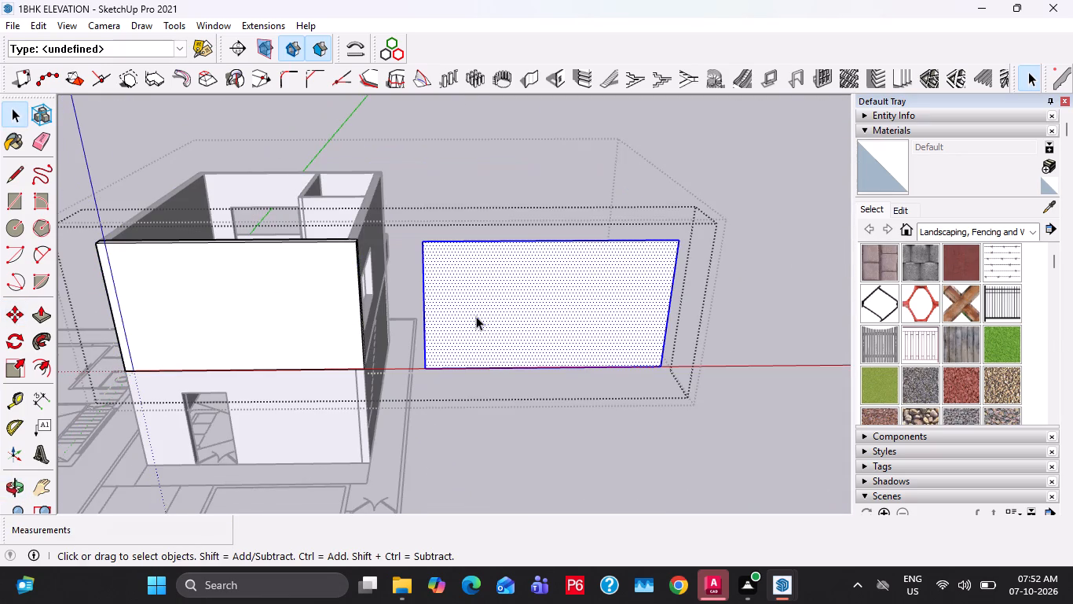
pyautogui.click(837, 90)
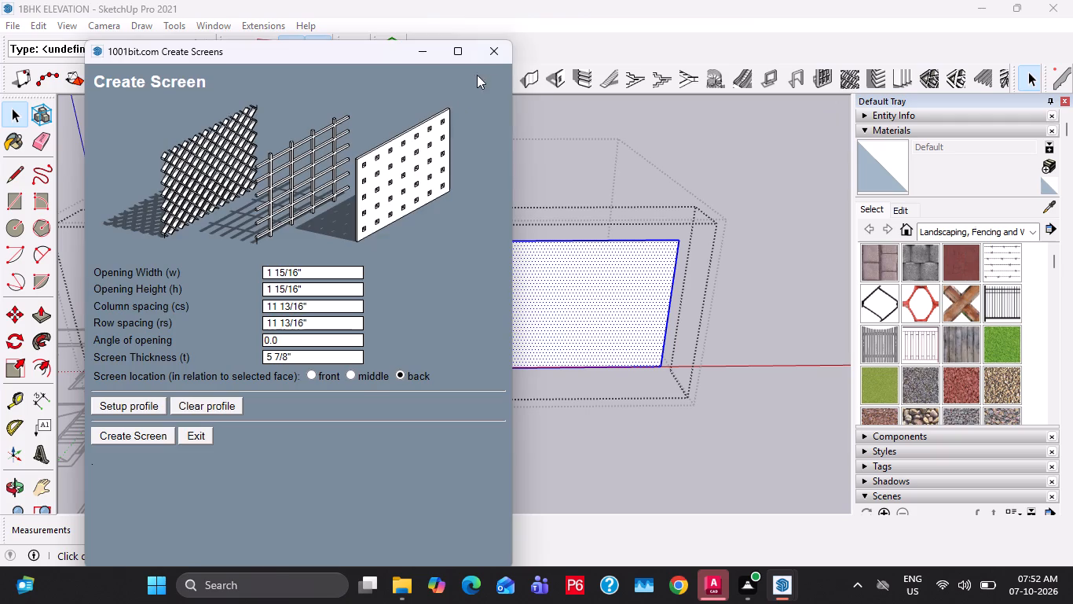
pyautogui.click(488, 61)
pyautogui.click(815, 71)
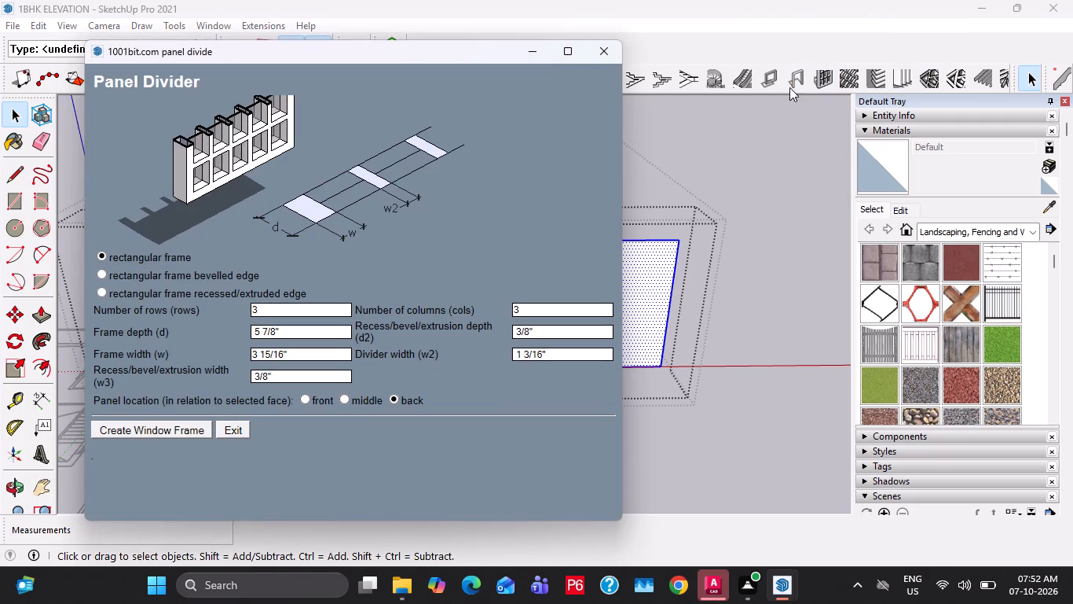
pyautogui.click(262, 304)
pyautogui.press('4')
pyautogui.click(534, 307)
pyautogui.click(190, 427)
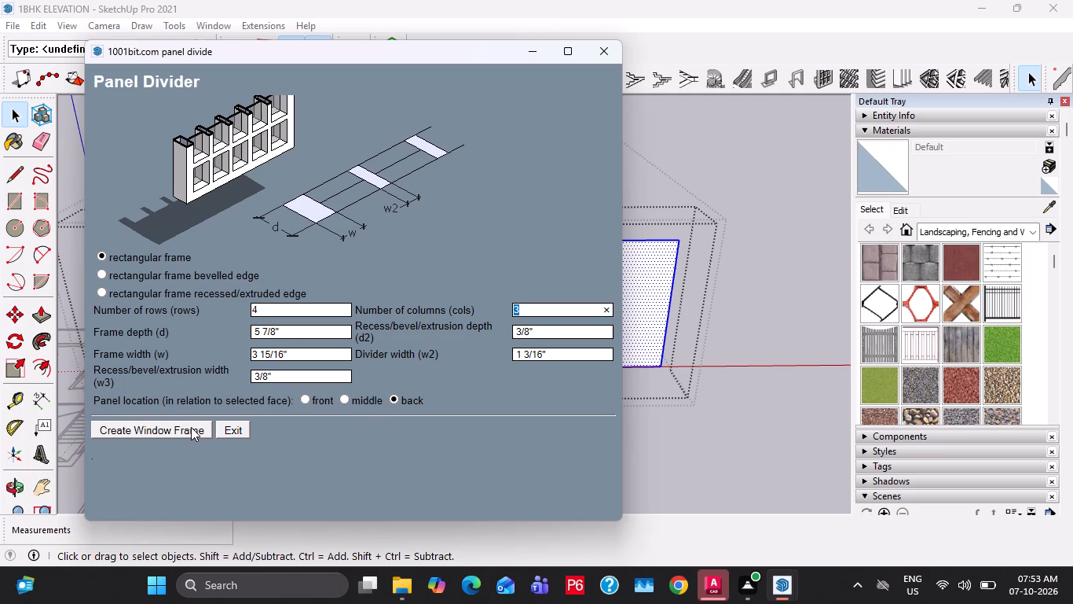
pyautogui.click(529, 345)
pyautogui.scroll(9, 516, 347)
pyautogui.moveTo(516, 347); pyautogui.dragTo(509, 386, button='middle')
pyautogui.scroll(-1, 509, 386)
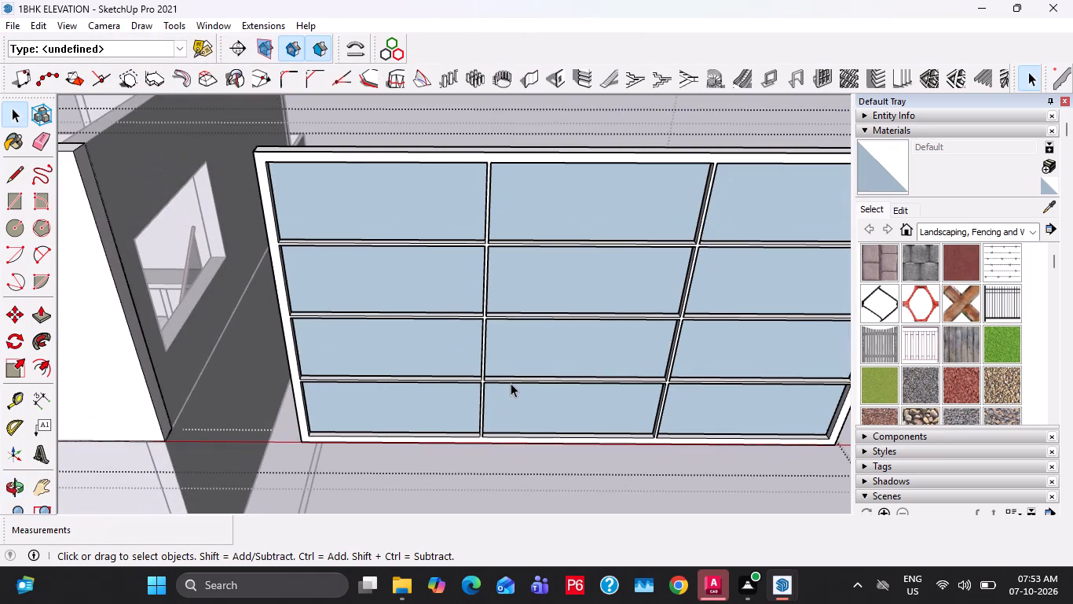
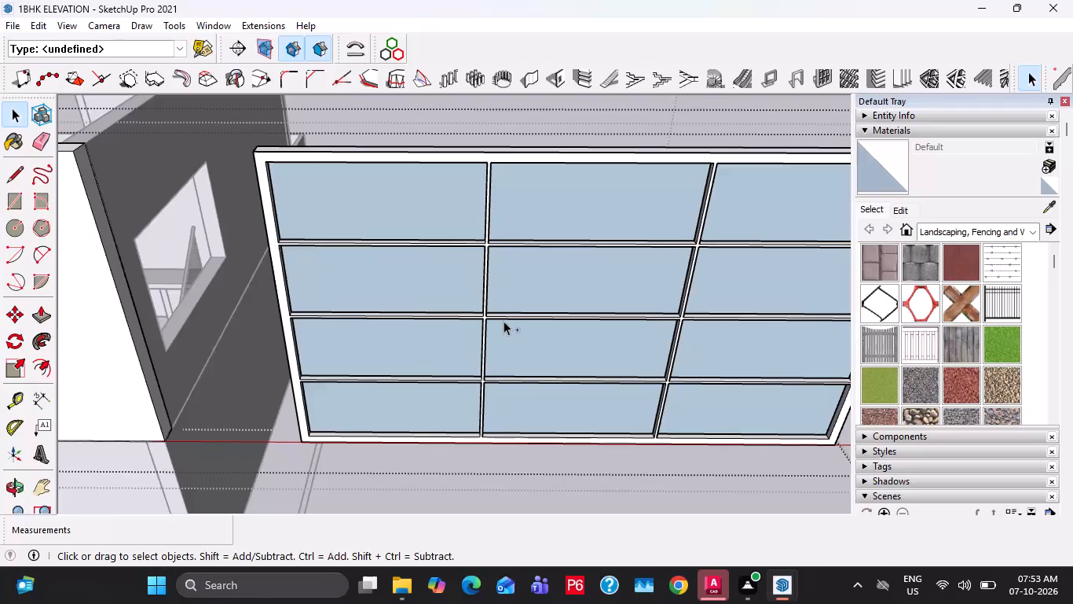
# Undo the three-column window frame and recreate it on the copied wall face with 4 rows and 4 columns using the Panel Divider.
pyautogui.hotkey('ctrl', 'z')
pyautogui.tripleClick(482, 321)
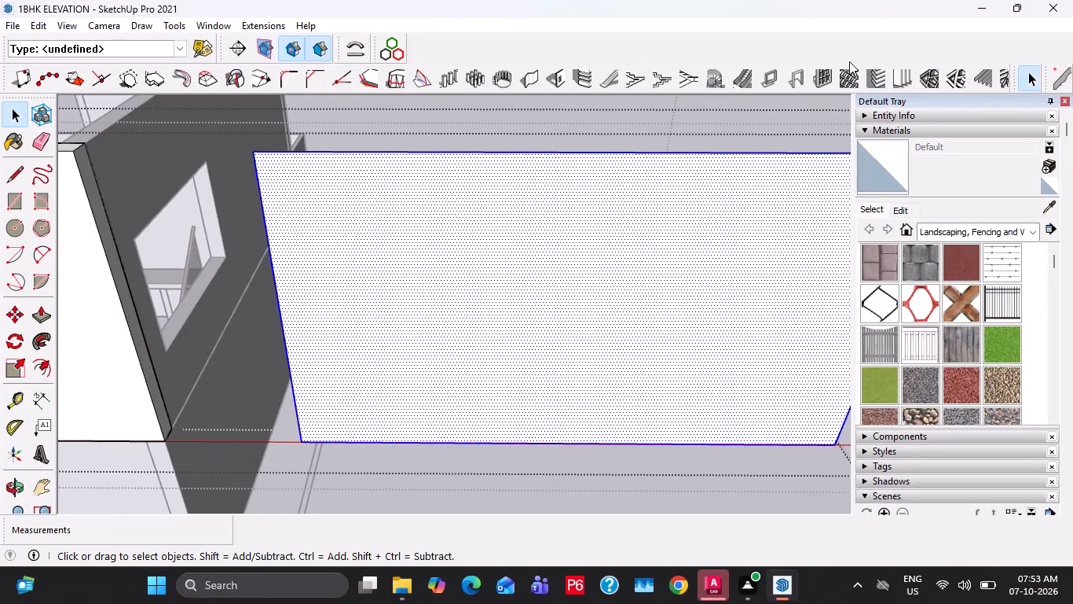
pyautogui.click(833, 79)
pyautogui.click(555, 308)
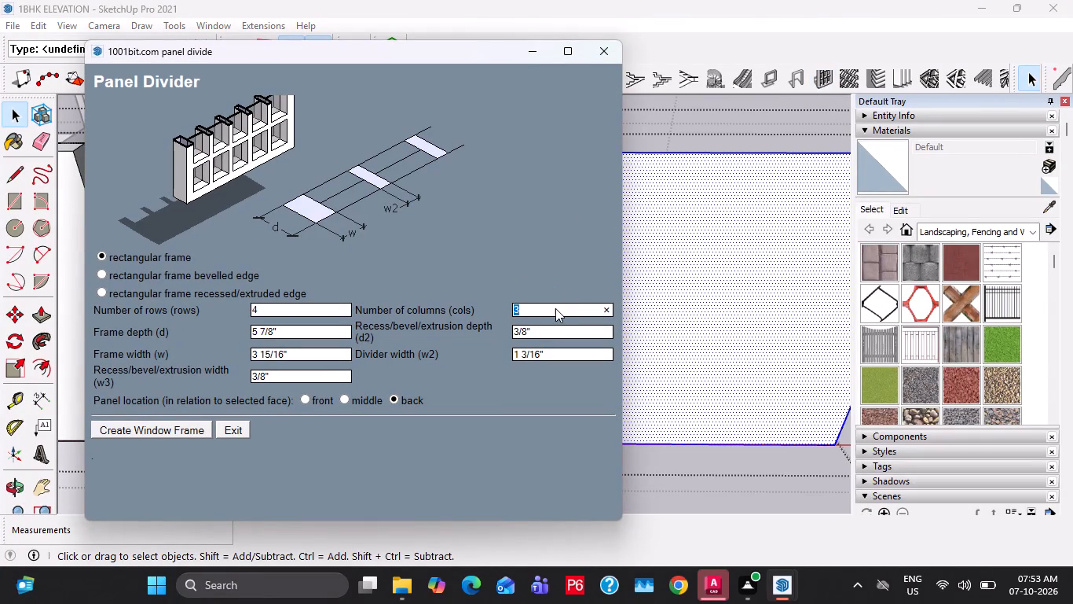
pyautogui.press('4')
pyautogui.click(159, 433)
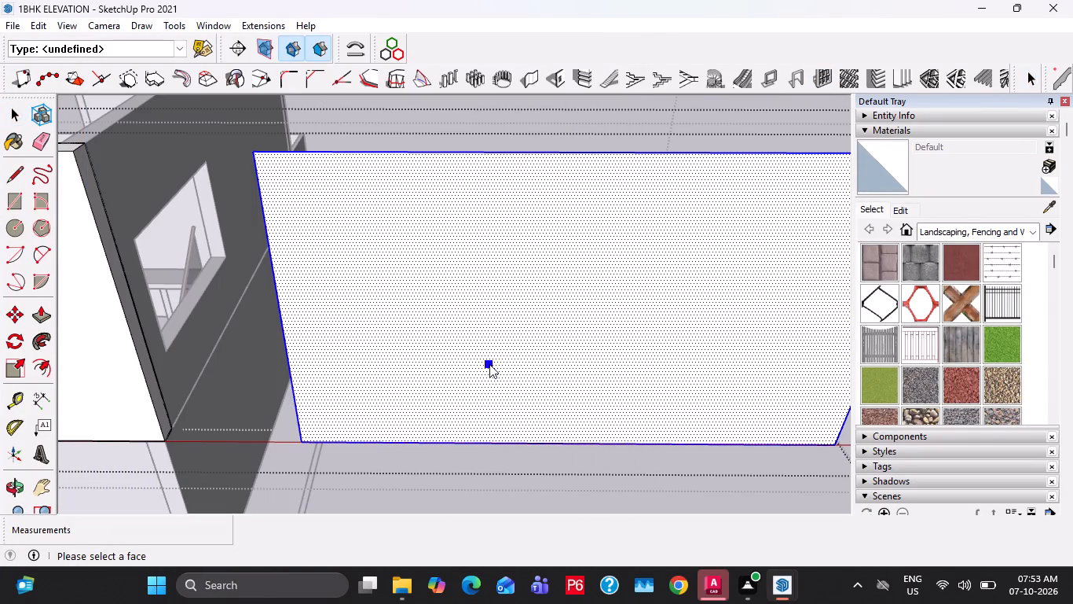
pyautogui.click(489, 364)
pyautogui.scroll(-2, 489, 363)
pyautogui.moveTo(511, 352); pyautogui.dragTo(474, 291, button='middle')
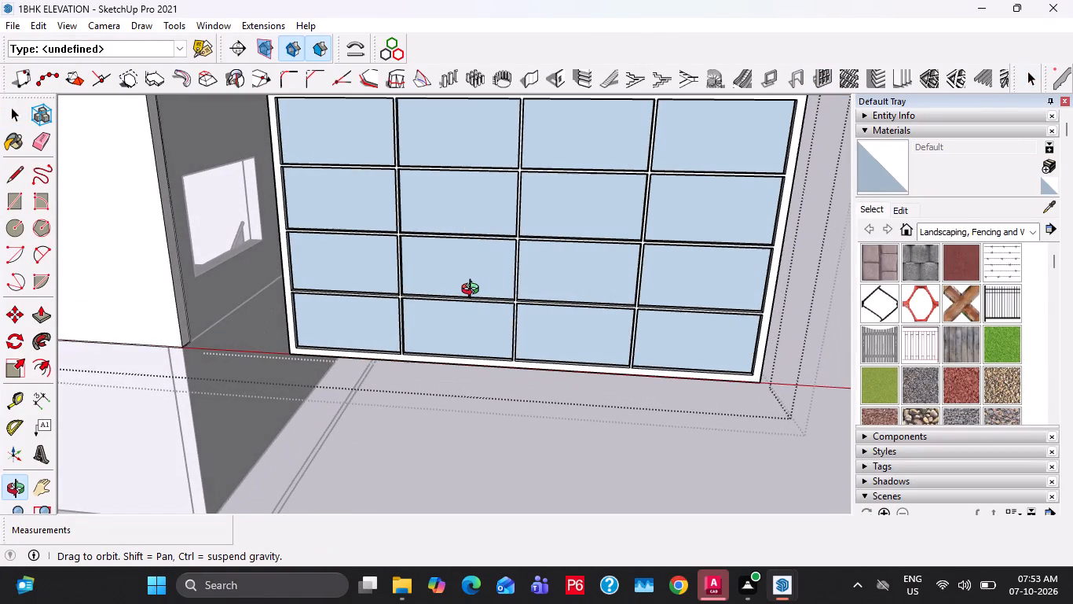
pyautogui.moveTo(474, 291); pyautogui.dragTo(491, 311, button='middle')
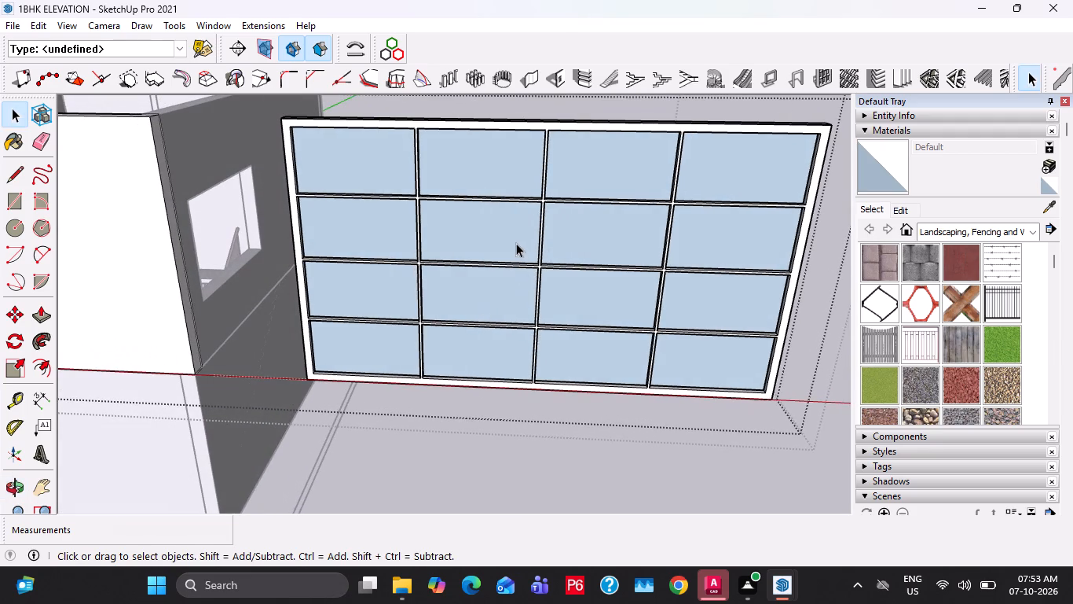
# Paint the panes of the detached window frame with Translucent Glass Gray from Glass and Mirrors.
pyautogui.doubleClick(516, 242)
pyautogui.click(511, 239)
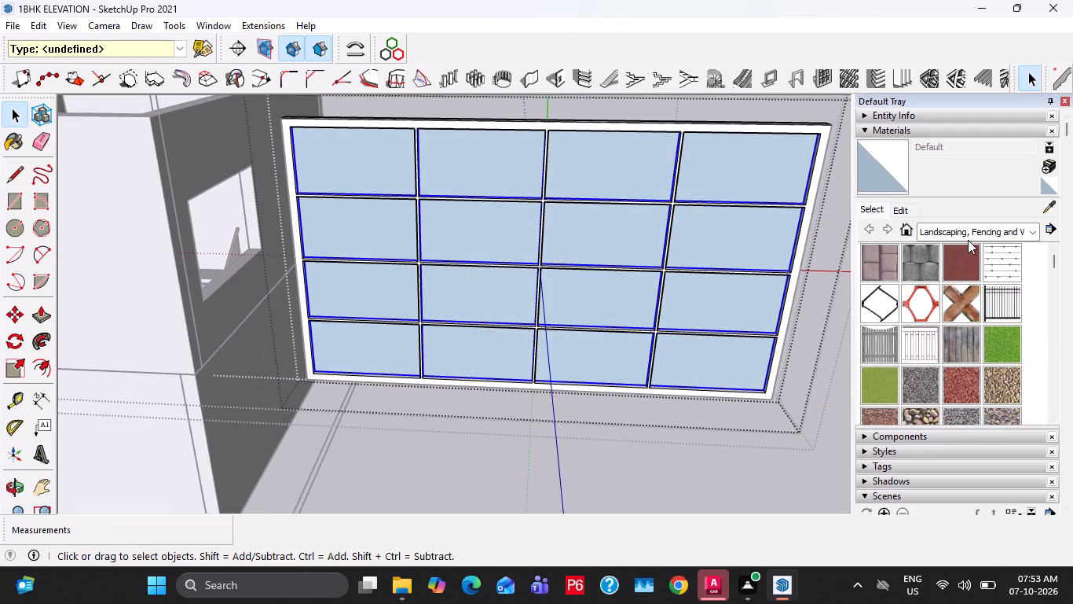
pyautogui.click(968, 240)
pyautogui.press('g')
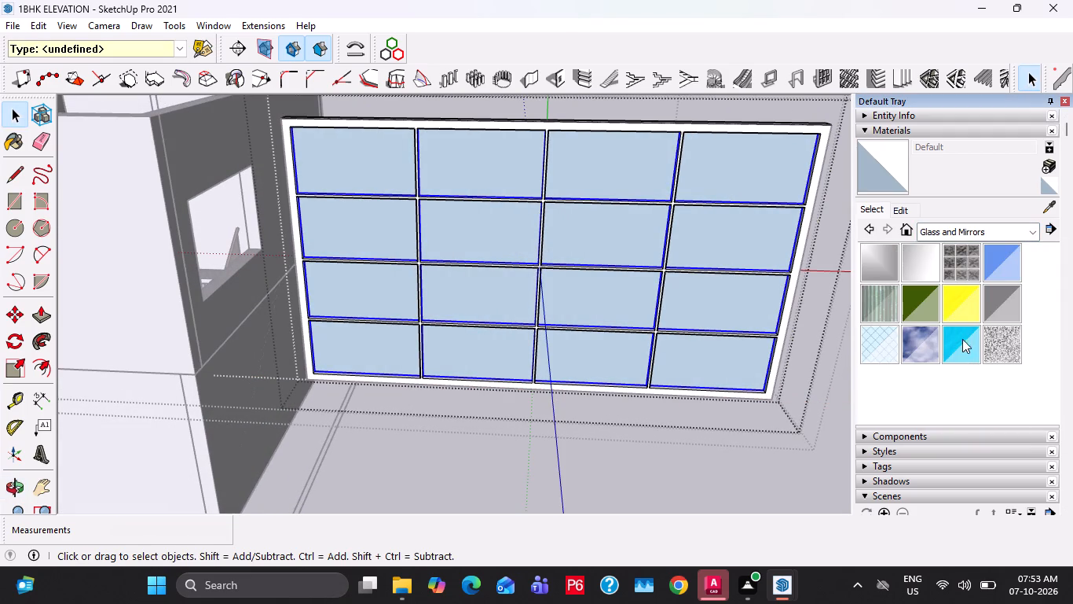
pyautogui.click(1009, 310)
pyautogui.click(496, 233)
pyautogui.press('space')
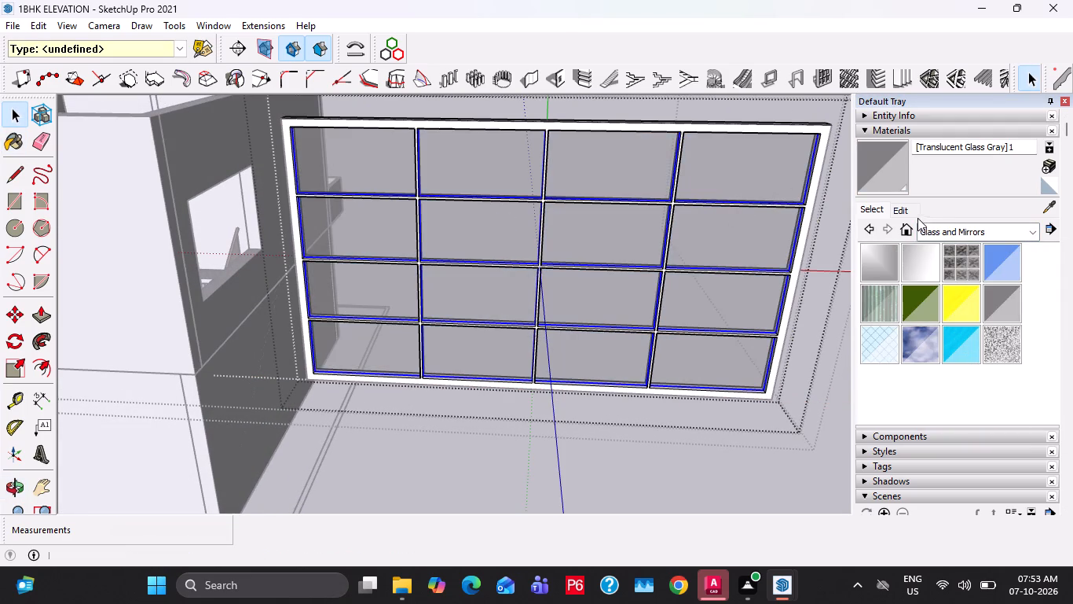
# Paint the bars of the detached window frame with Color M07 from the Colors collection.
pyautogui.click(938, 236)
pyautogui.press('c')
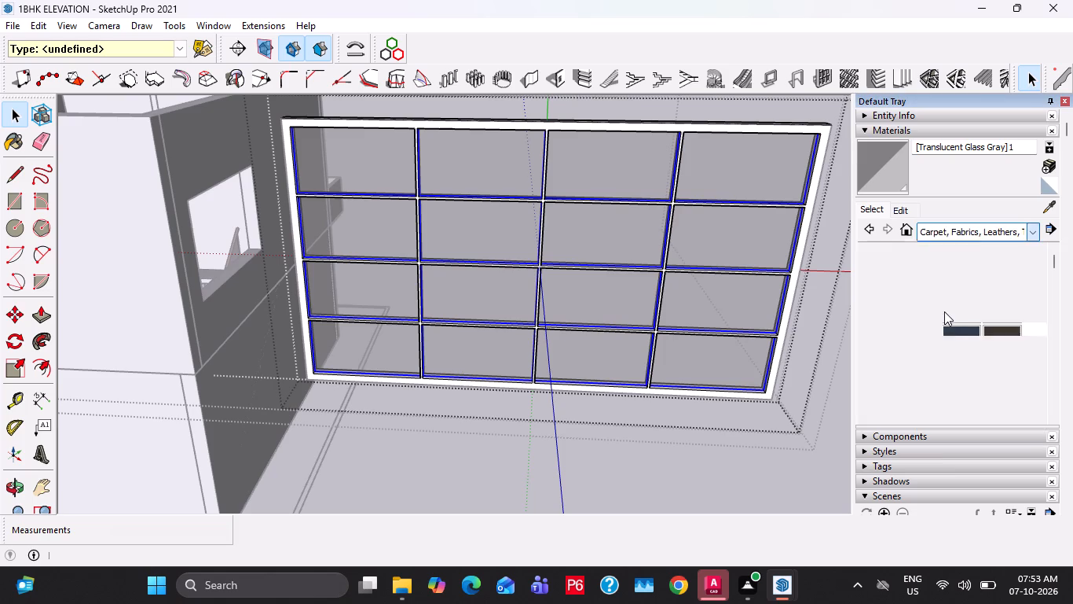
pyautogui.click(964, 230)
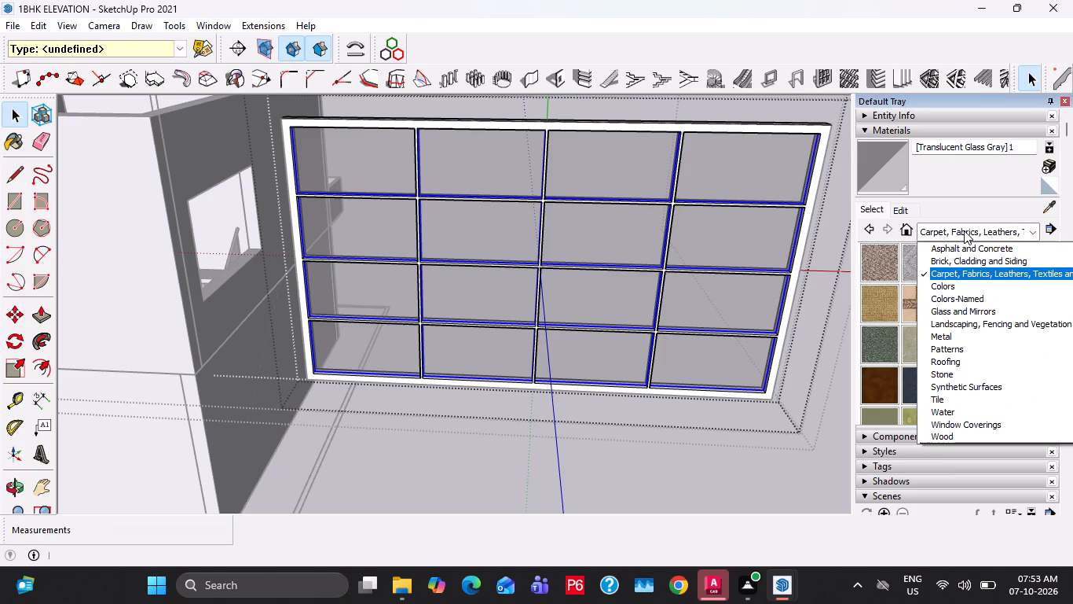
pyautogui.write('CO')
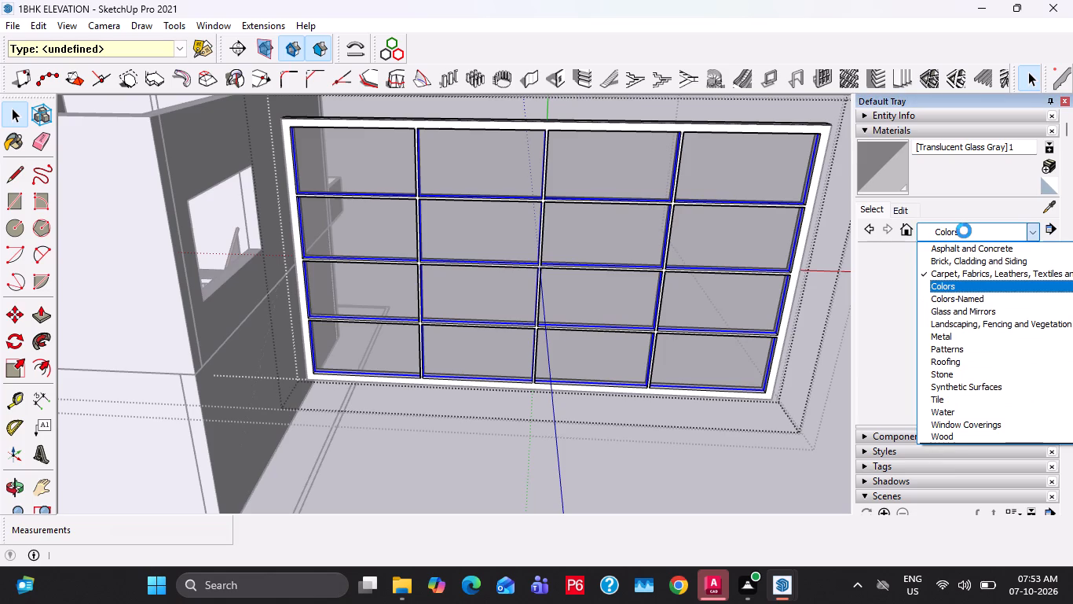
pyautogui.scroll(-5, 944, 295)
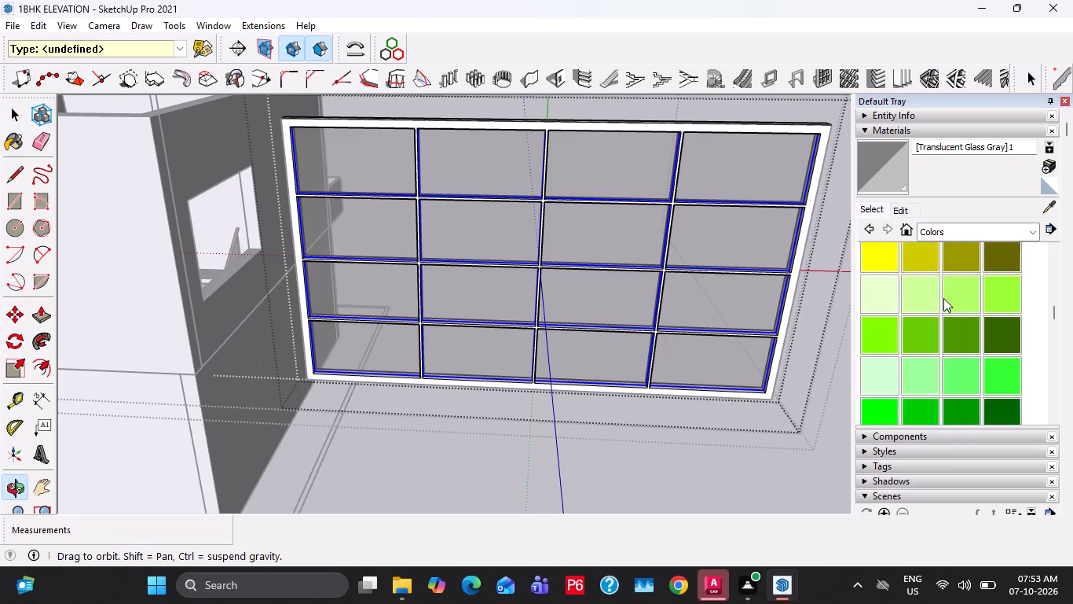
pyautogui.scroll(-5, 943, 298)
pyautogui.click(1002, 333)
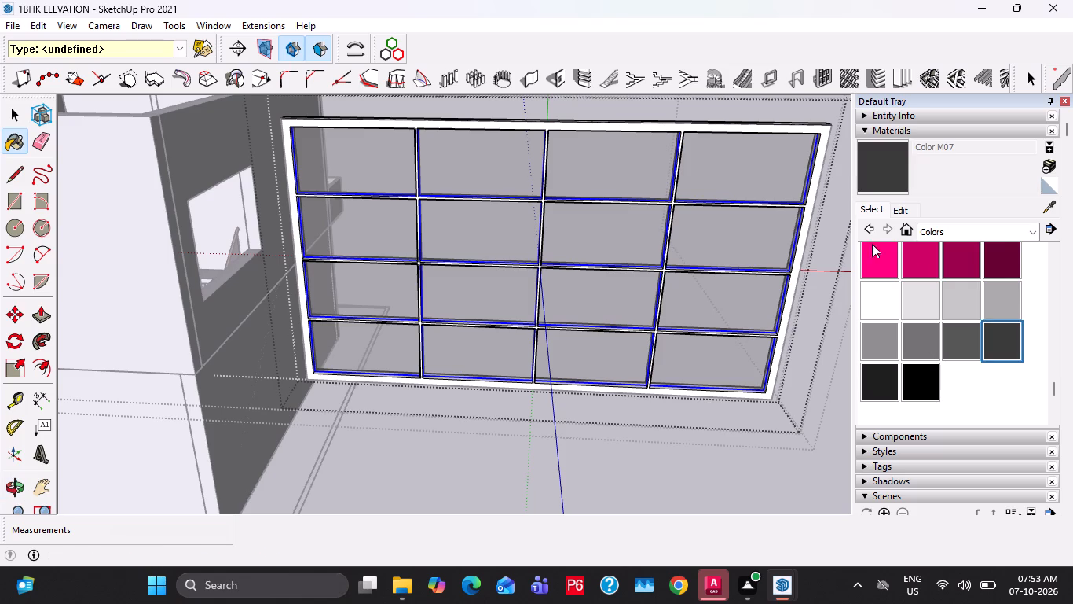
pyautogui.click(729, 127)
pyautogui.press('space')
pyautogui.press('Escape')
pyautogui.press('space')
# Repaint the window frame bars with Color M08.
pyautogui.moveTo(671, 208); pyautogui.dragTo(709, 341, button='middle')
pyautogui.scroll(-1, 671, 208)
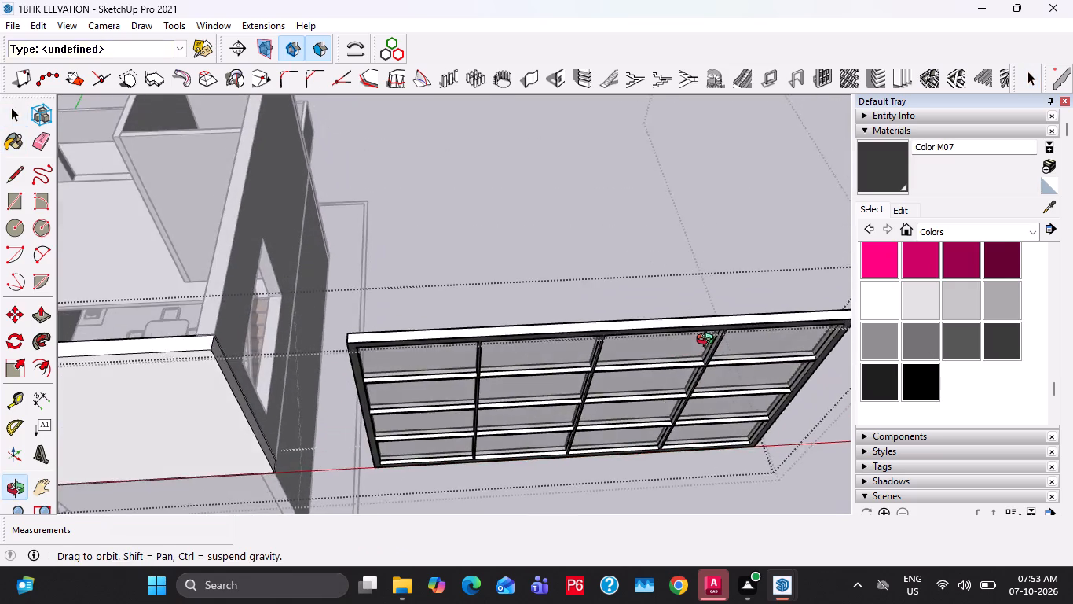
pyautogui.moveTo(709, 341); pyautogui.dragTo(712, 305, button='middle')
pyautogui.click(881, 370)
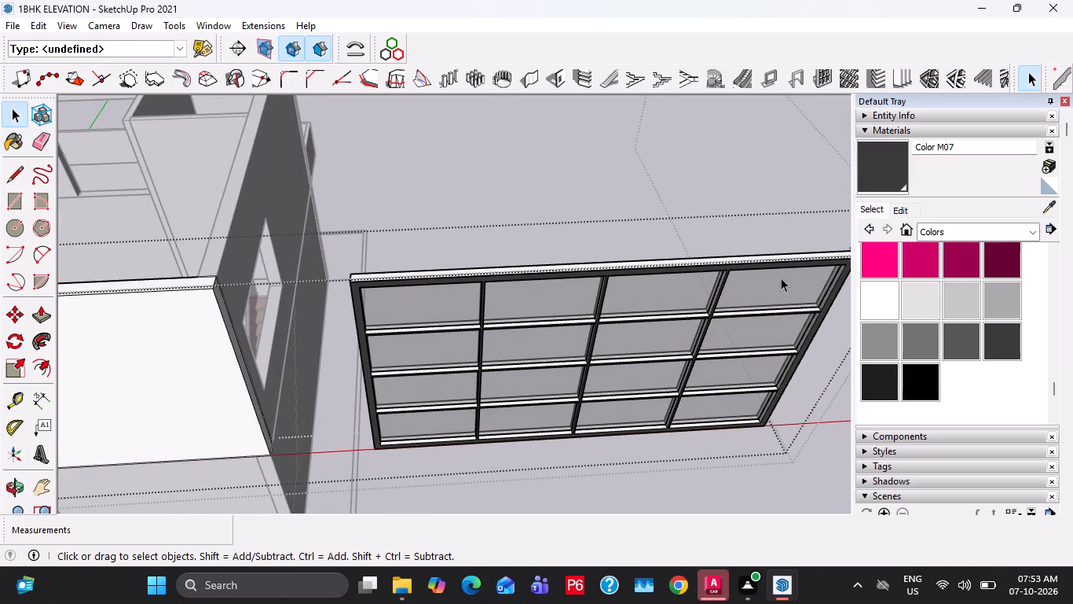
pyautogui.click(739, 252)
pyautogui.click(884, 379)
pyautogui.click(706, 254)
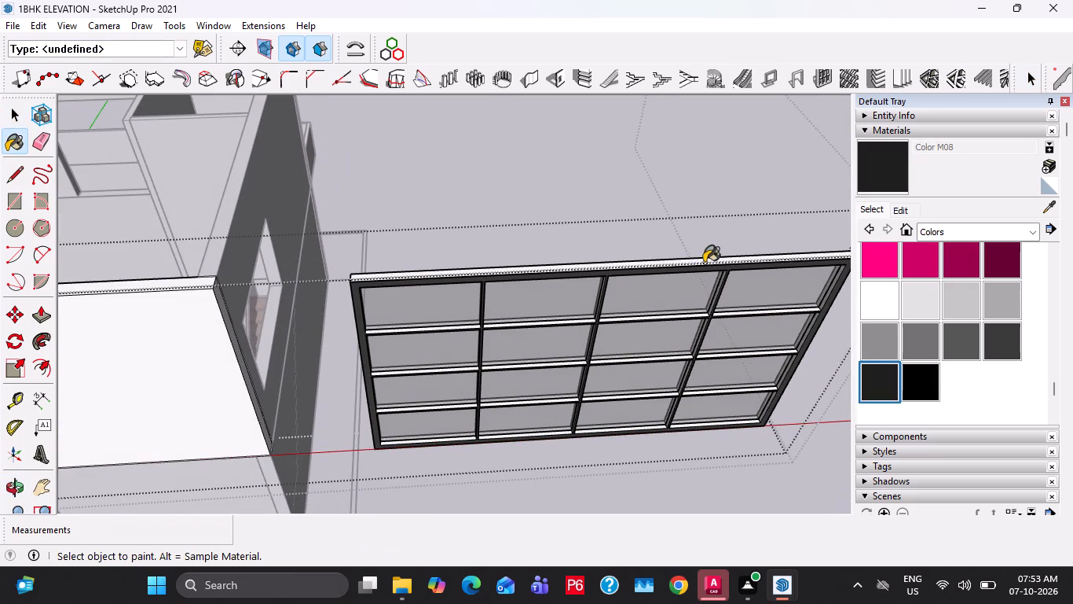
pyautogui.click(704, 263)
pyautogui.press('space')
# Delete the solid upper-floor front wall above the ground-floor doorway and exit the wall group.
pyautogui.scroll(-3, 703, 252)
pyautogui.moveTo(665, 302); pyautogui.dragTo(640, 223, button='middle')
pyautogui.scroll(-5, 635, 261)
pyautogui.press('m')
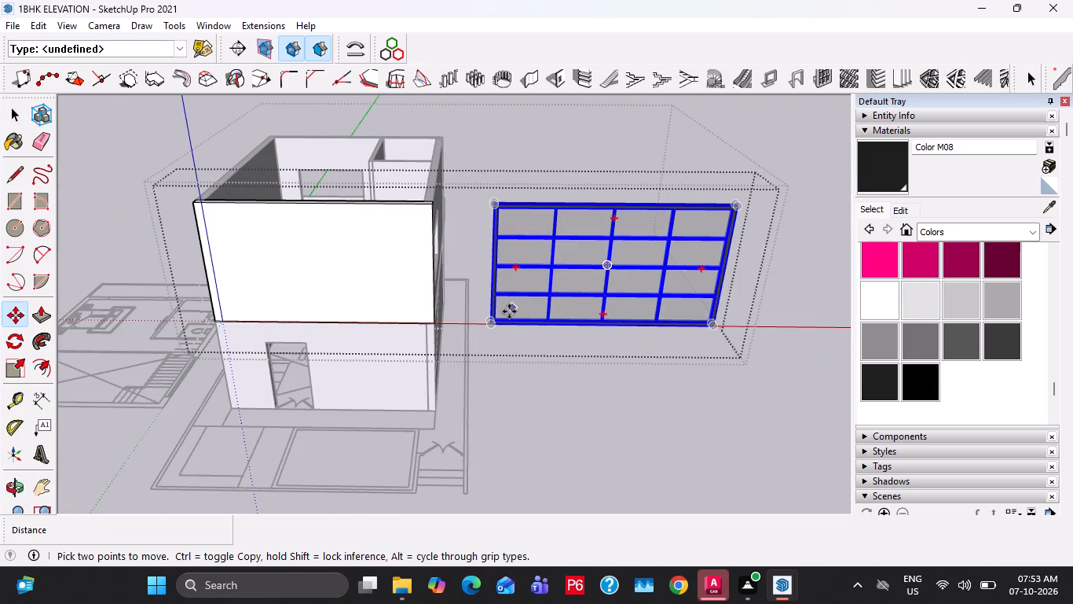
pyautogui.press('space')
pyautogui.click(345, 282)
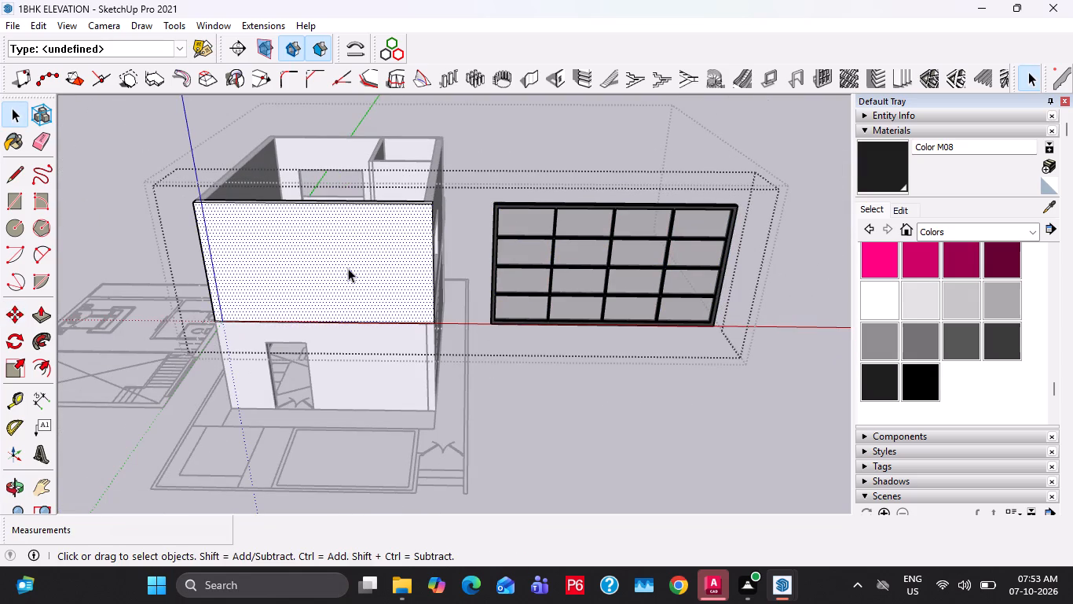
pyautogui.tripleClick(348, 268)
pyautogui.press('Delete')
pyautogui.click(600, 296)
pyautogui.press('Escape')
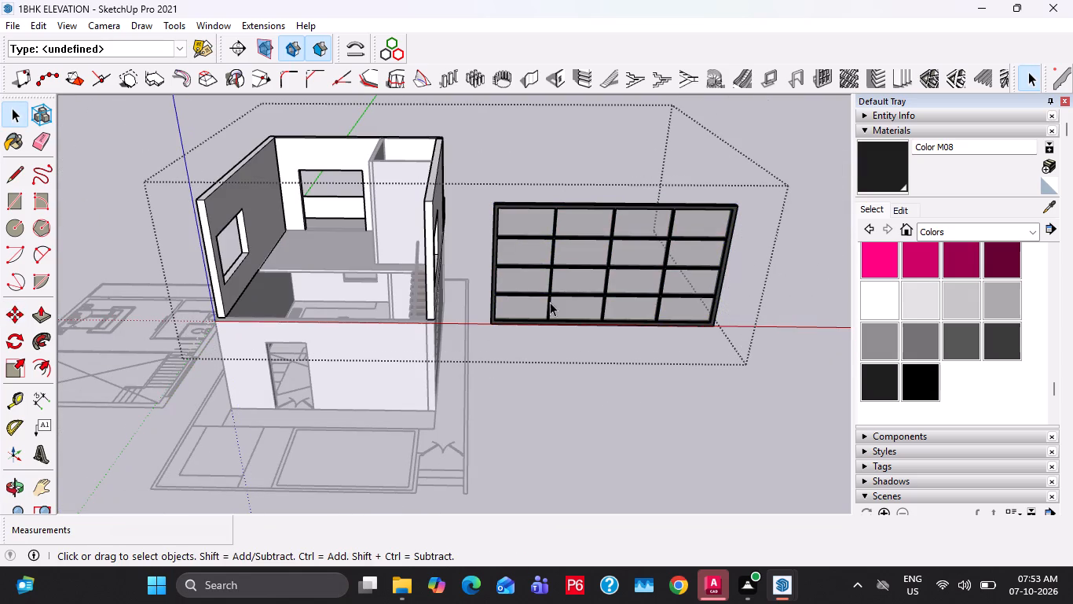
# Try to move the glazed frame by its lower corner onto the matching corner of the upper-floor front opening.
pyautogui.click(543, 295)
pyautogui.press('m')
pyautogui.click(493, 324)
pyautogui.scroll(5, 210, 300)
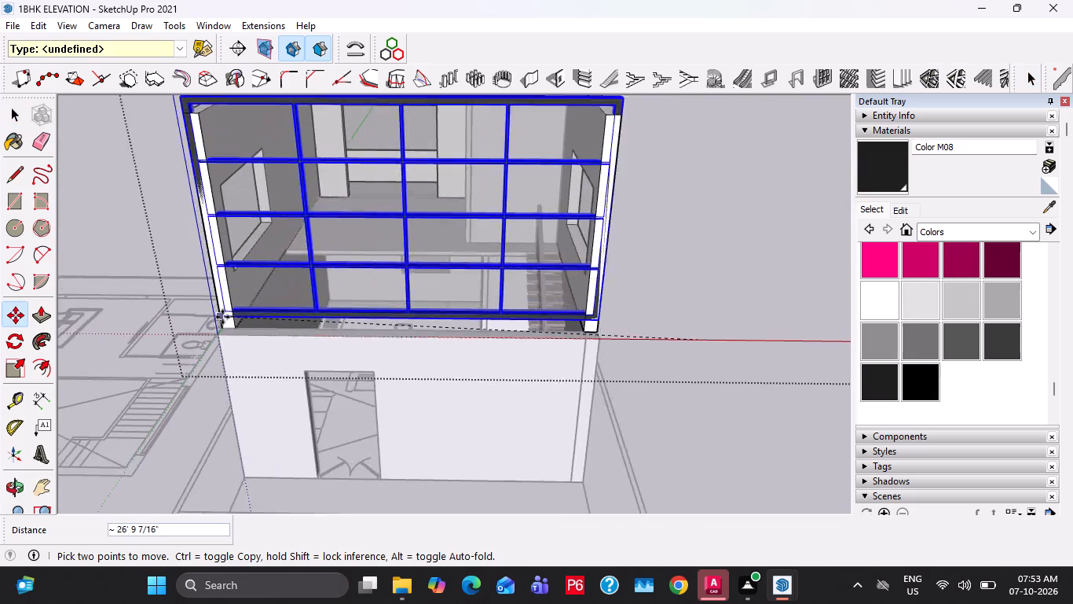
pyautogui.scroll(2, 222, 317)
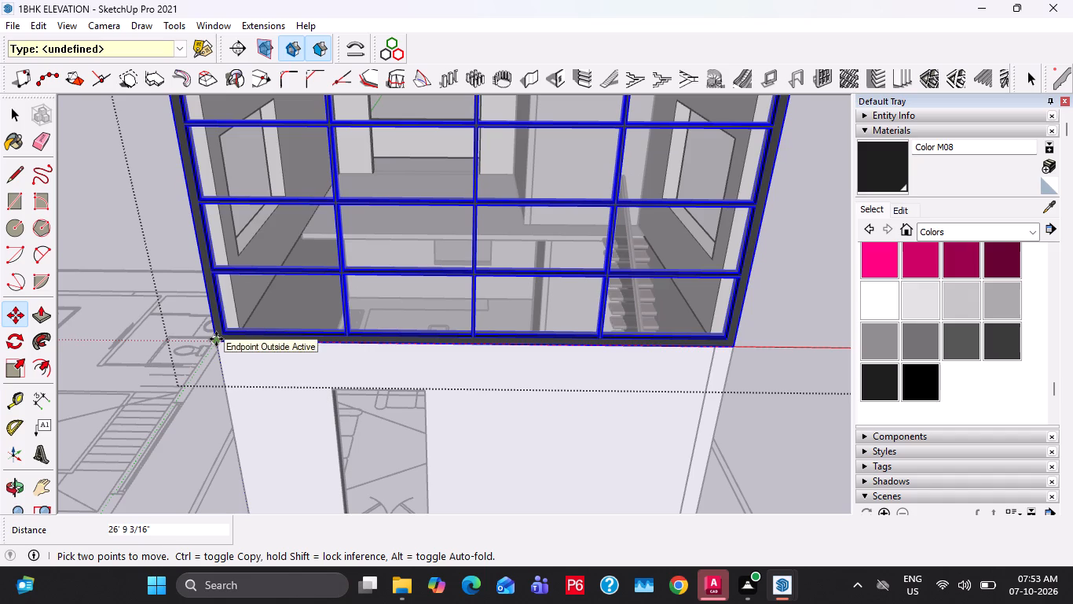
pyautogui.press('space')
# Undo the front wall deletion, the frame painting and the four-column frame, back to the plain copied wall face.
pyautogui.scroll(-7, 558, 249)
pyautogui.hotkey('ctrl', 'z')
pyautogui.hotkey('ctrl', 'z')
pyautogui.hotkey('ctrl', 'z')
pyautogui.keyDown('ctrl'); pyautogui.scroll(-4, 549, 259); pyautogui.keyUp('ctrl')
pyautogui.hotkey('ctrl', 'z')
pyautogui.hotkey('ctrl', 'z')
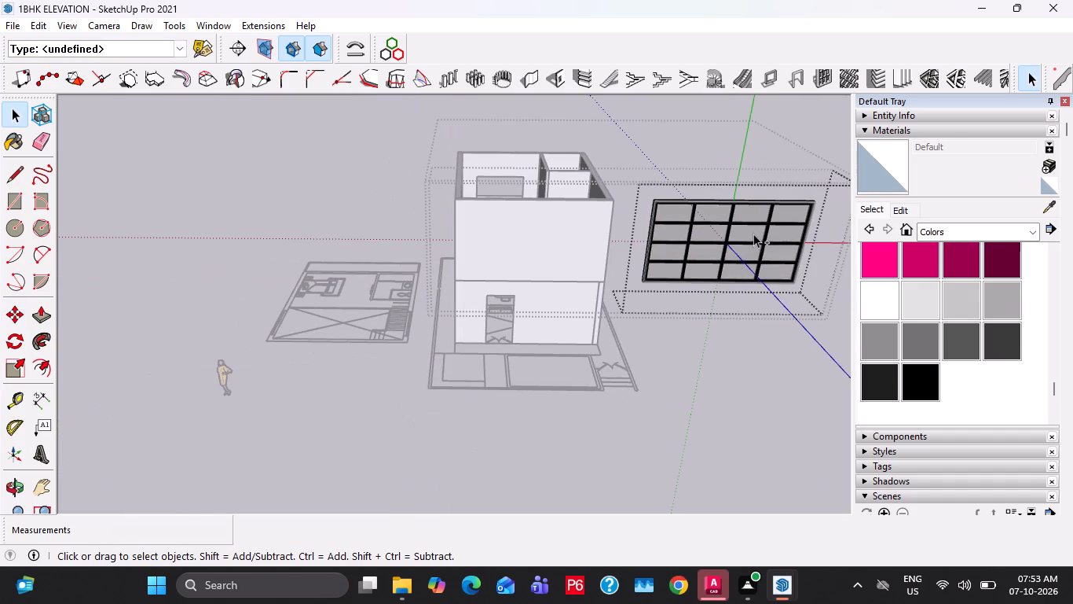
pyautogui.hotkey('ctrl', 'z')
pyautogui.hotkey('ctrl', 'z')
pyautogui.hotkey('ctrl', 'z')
# Offset the copied wall face's outline 9" inward.
pyautogui.scroll(3, 734, 235)
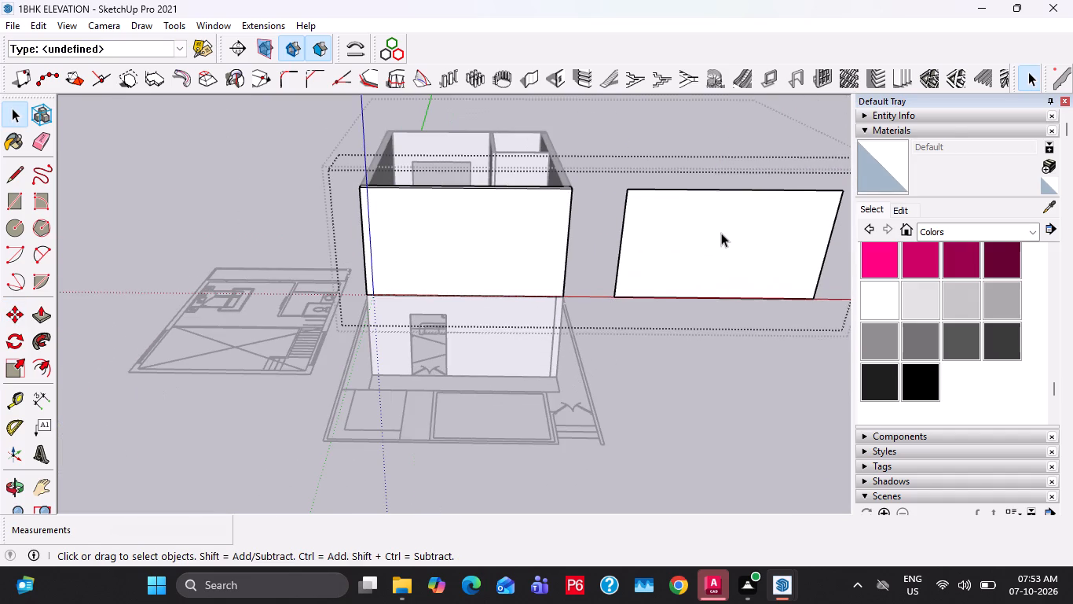
pyautogui.click(721, 233)
pyautogui.press('f')
pyautogui.click(649, 239)
pyautogui.write('9"')
pyautogui.press('Return')
pyautogui.press('space')
# Create a rectangular window frame with 4 rows and 4 columns on the inner offset face using the Panel Divider.
pyautogui.click(678, 228)
pyautogui.doubleClick(676, 229)
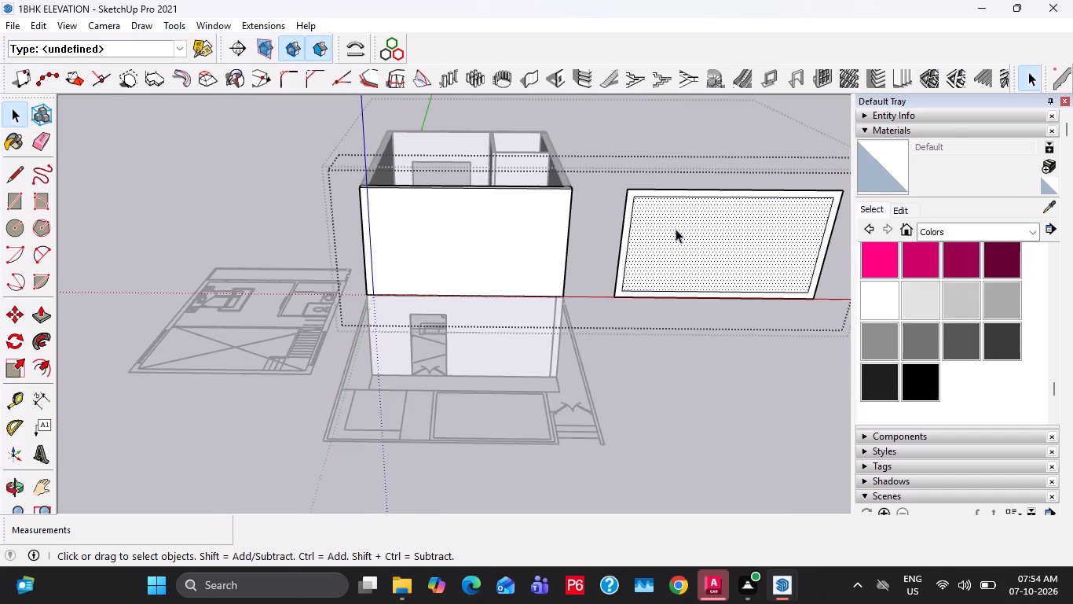
pyautogui.click(822, 80)
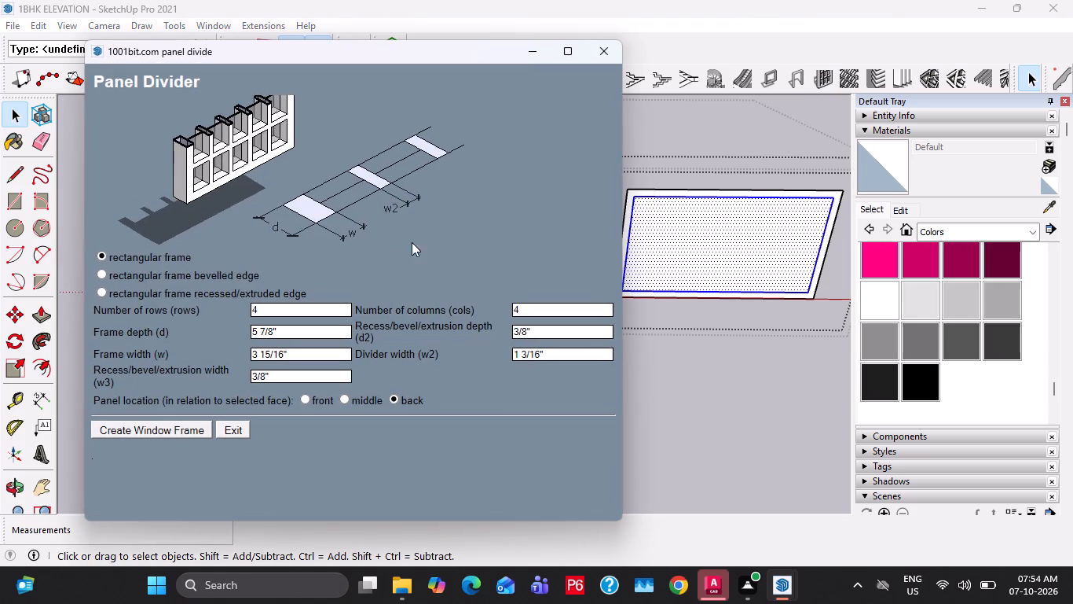
pyautogui.click(174, 425)
pyautogui.click(741, 235)
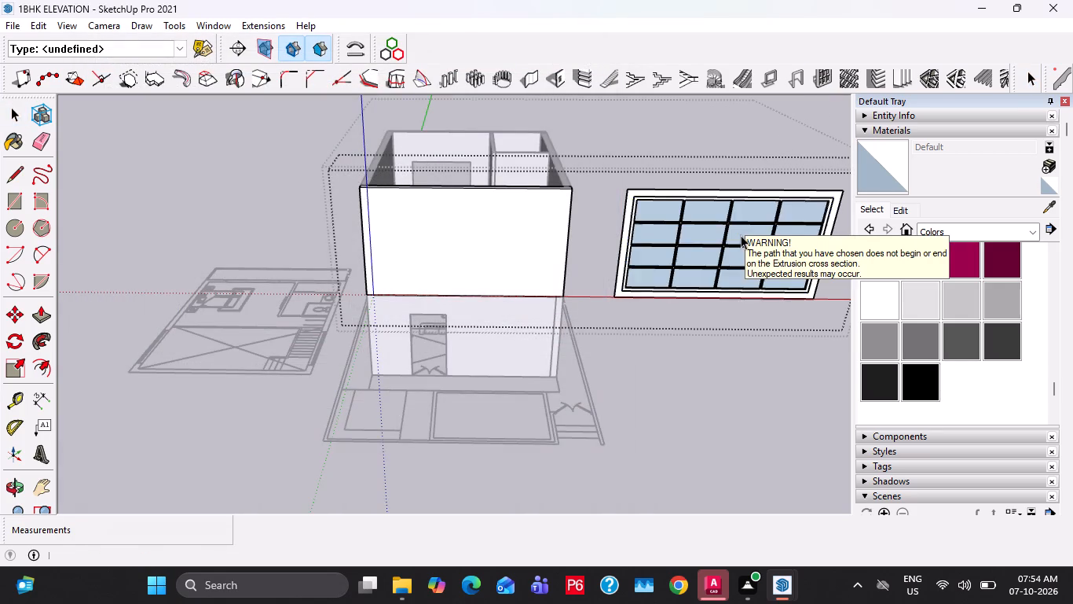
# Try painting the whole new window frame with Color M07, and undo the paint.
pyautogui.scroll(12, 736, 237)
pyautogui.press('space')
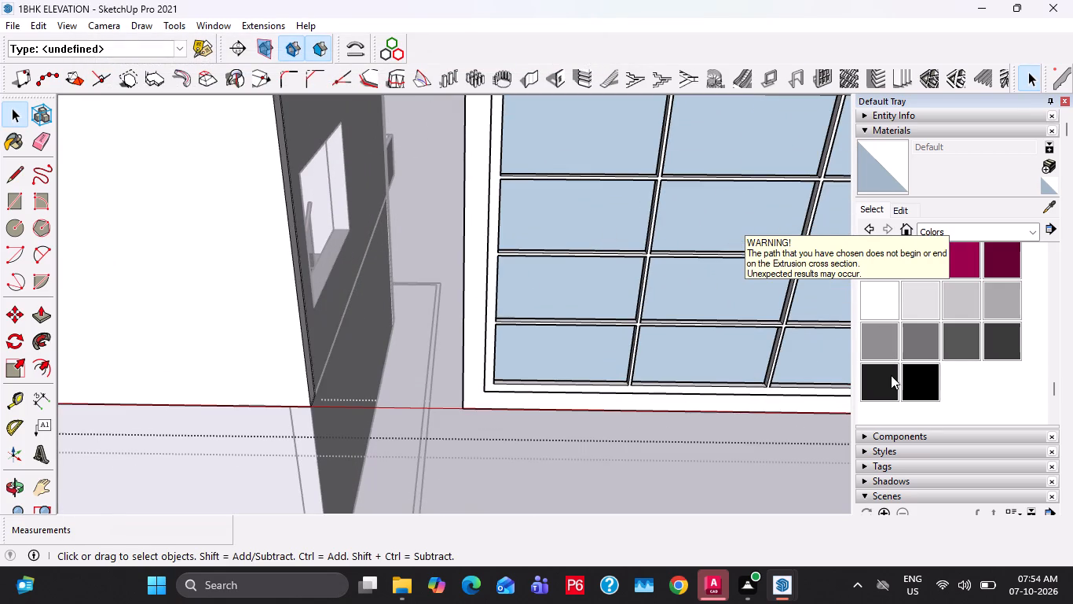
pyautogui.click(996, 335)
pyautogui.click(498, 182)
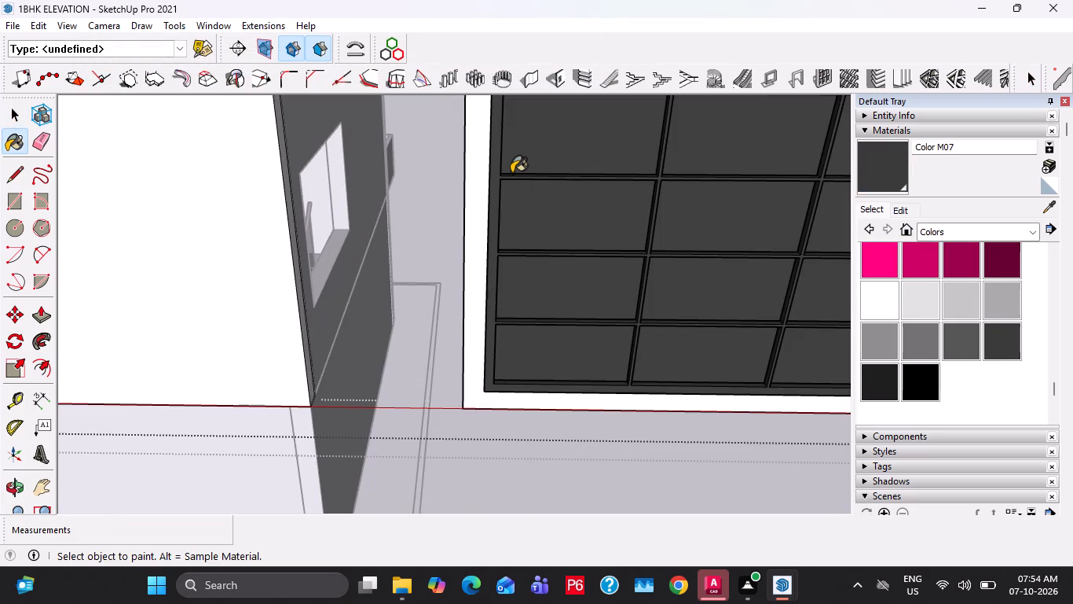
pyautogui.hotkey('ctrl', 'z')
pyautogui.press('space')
# Paint the glass panes inside the new window frame with Translucent Glass Gray and exit the pane group.
pyautogui.doubleClick(508, 175)
pyautogui.click(560, 145)
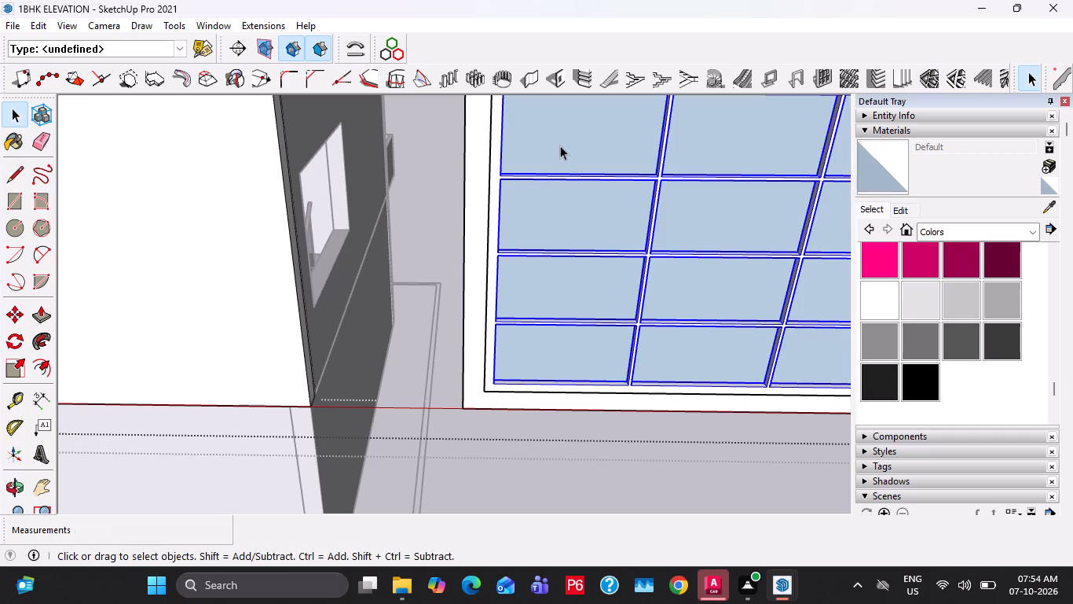
pyautogui.doubleClick(562, 141)
pyautogui.click(566, 125)
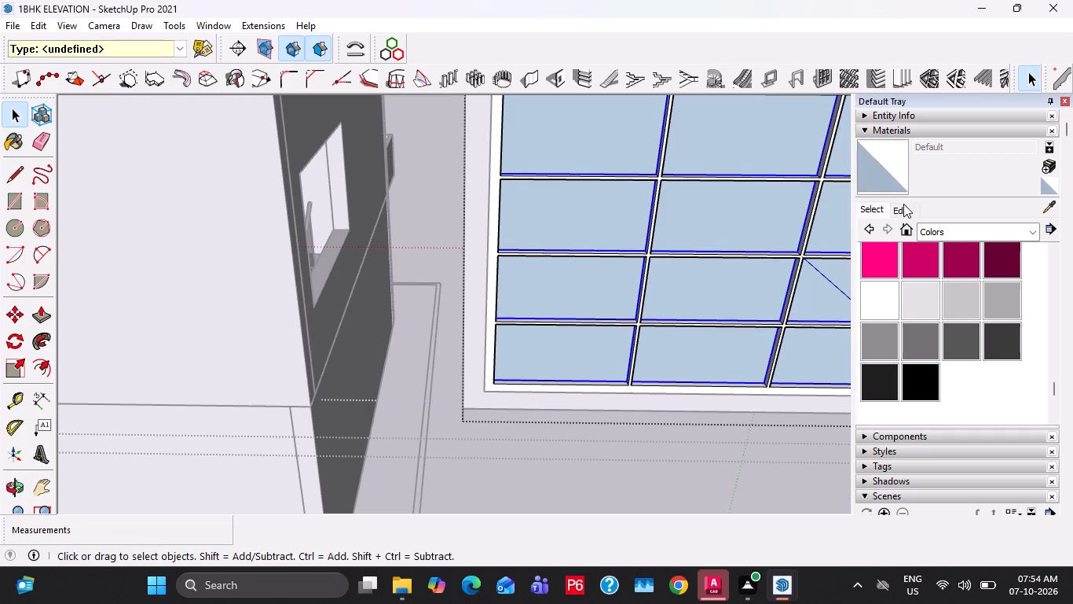
pyautogui.click(941, 229)
pyautogui.press('g')
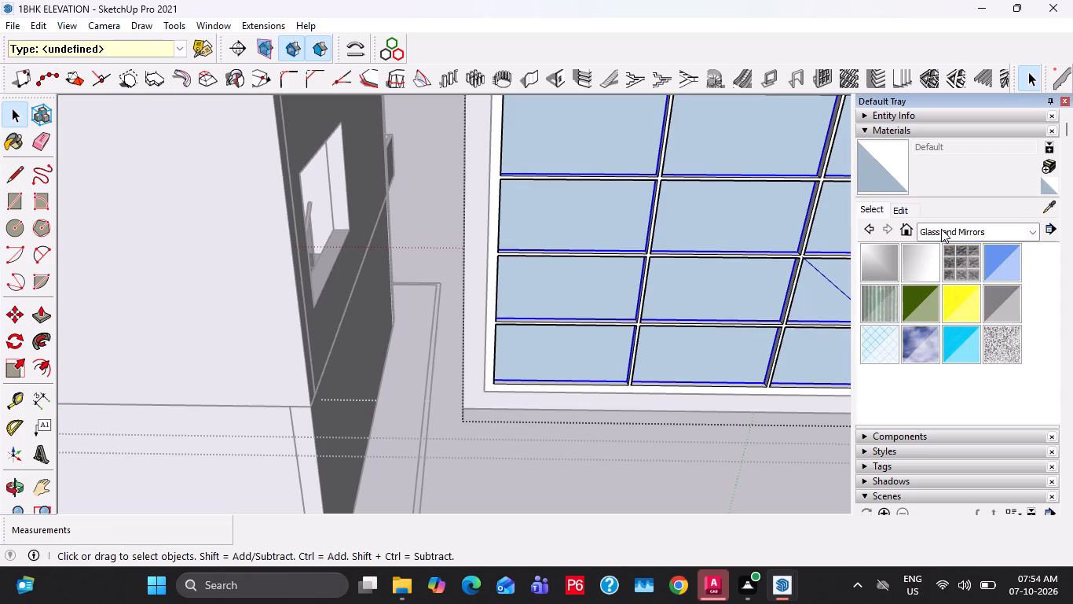
pyautogui.click(1002, 302)
pyautogui.click(751, 118)
pyautogui.press('space')
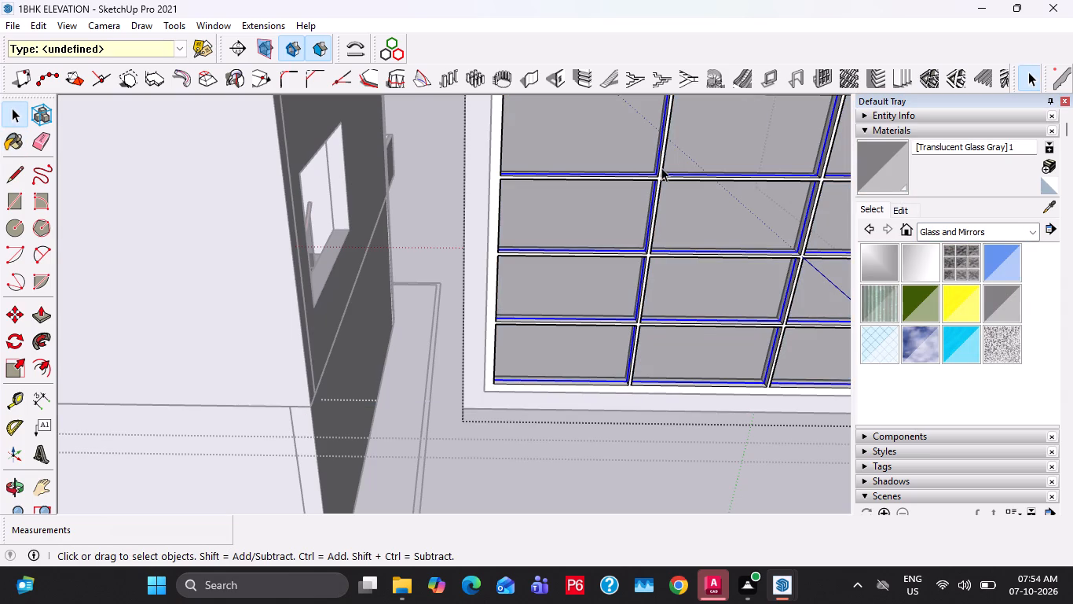
pyautogui.click(661, 169)
pyautogui.press('Escape')
# Paint the 4x4 window frame and its dividers with Color M07 from the Colors materials.
pyautogui.click(500, 169)
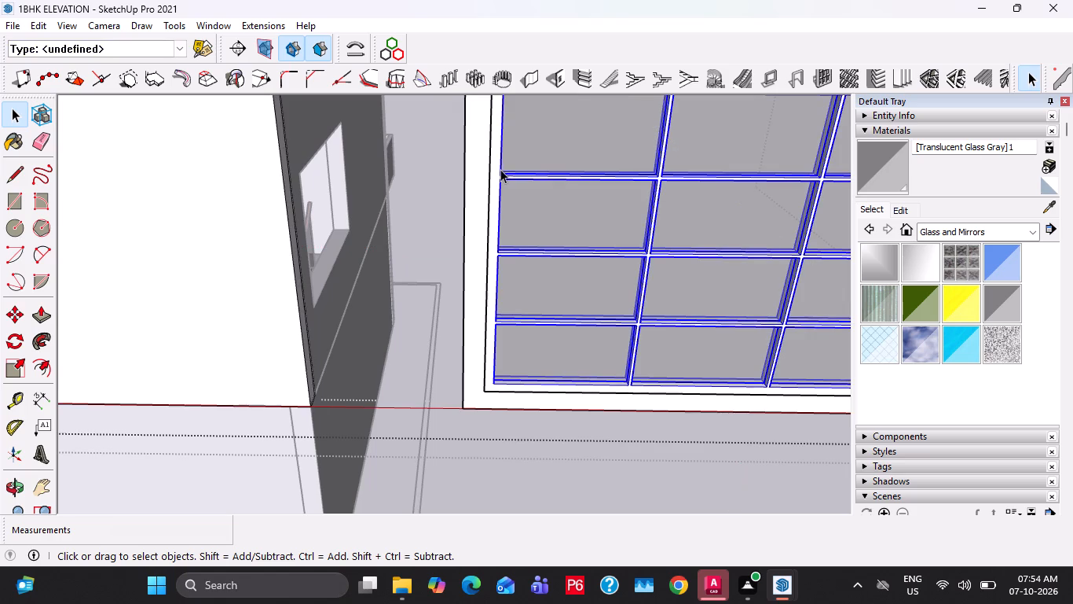
pyautogui.click(972, 236)
pyautogui.press('c')
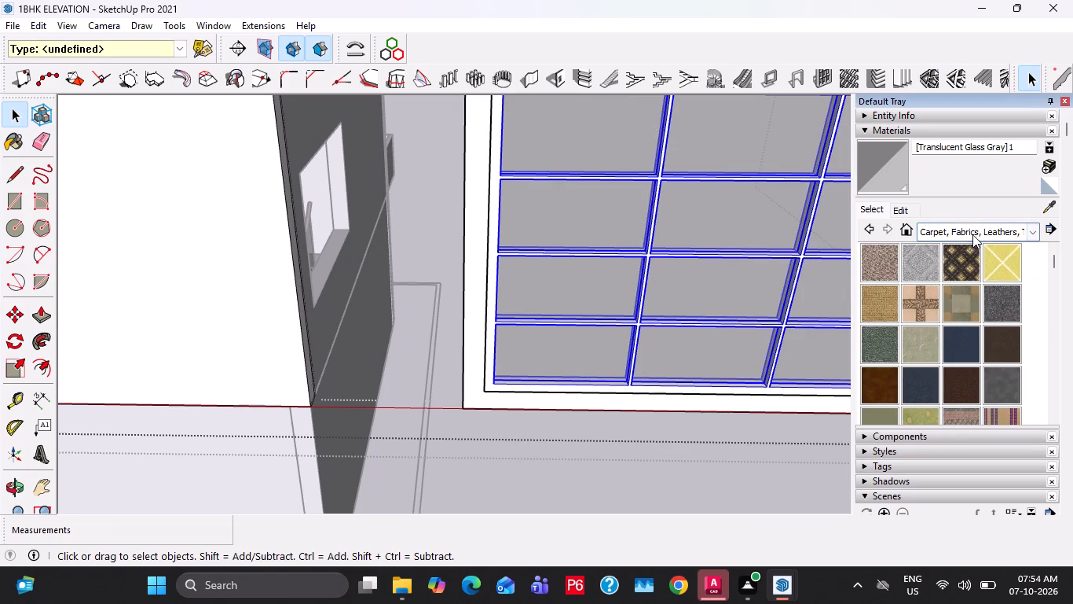
pyautogui.press('o')
pyautogui.click(964, 234)
pyautogui.write('CO')
pyautogui.scroll(-8, 939, 319)
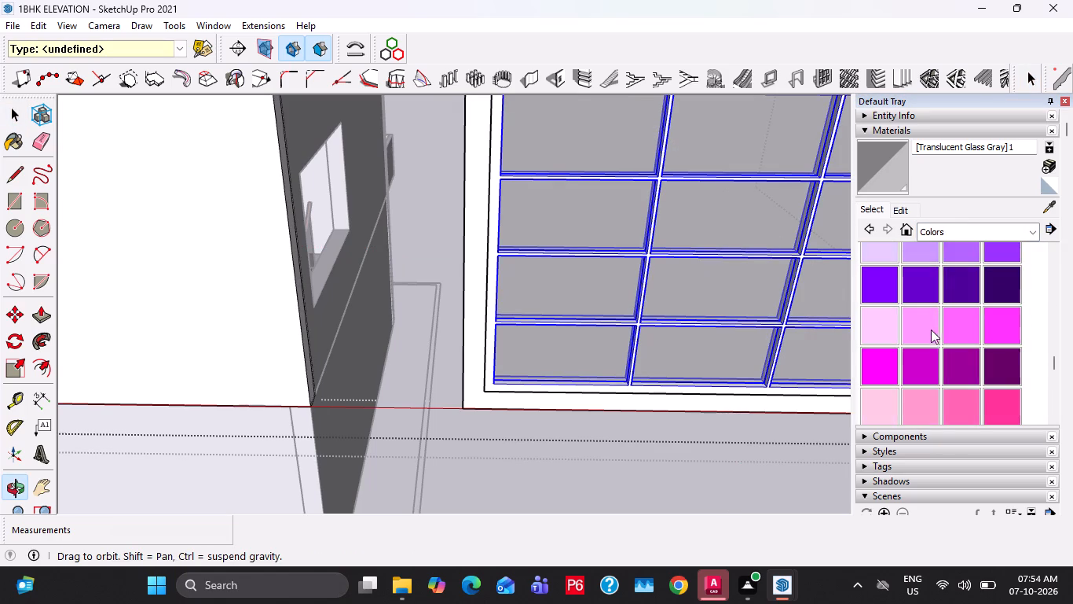
pyautogui.scroll(-2, 923, 374)
pyautogui.click(995, 346)
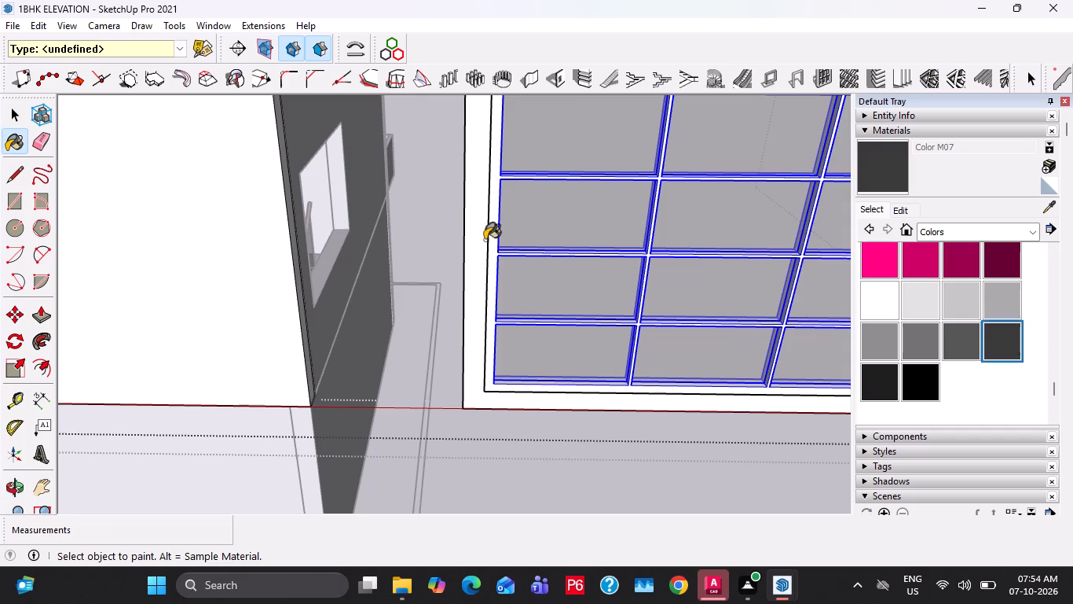
pyautogui.click(495, 251)
pyautogui.press('space')
pyautogui.scroll(-11, 494, 247)
pyautogui.press('space')
pyautogui.press('Escape')
pyautogui.press('Escape')
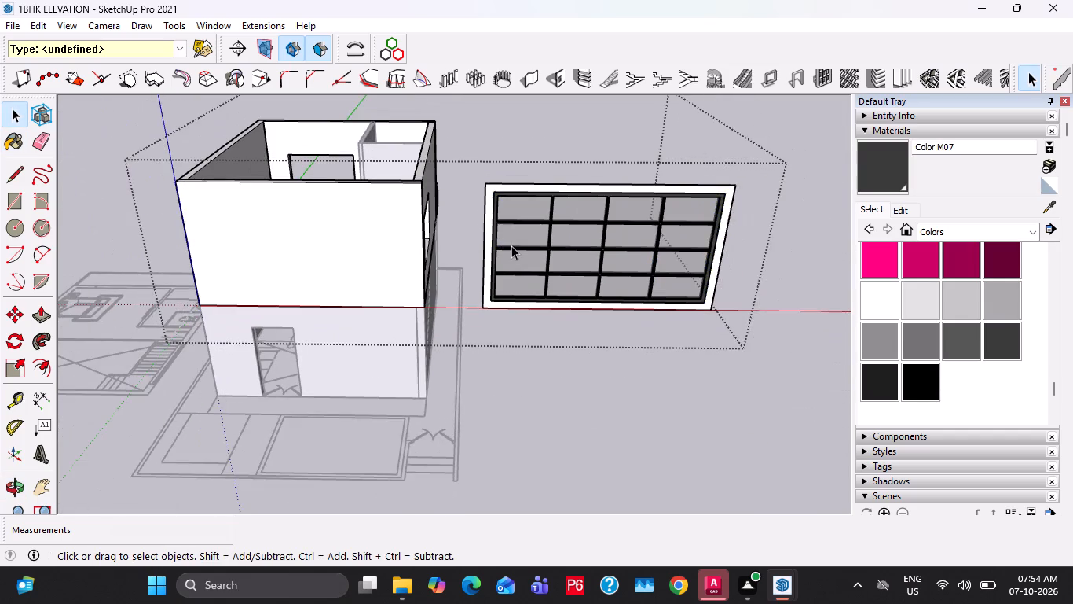
# Delete the solid front wall face of the upper floor inside the wall group.
pyautogui.click(364, 256)
pyautogui.tripleClick(364, 256)
pyautogui.tripleClick(364, 256)
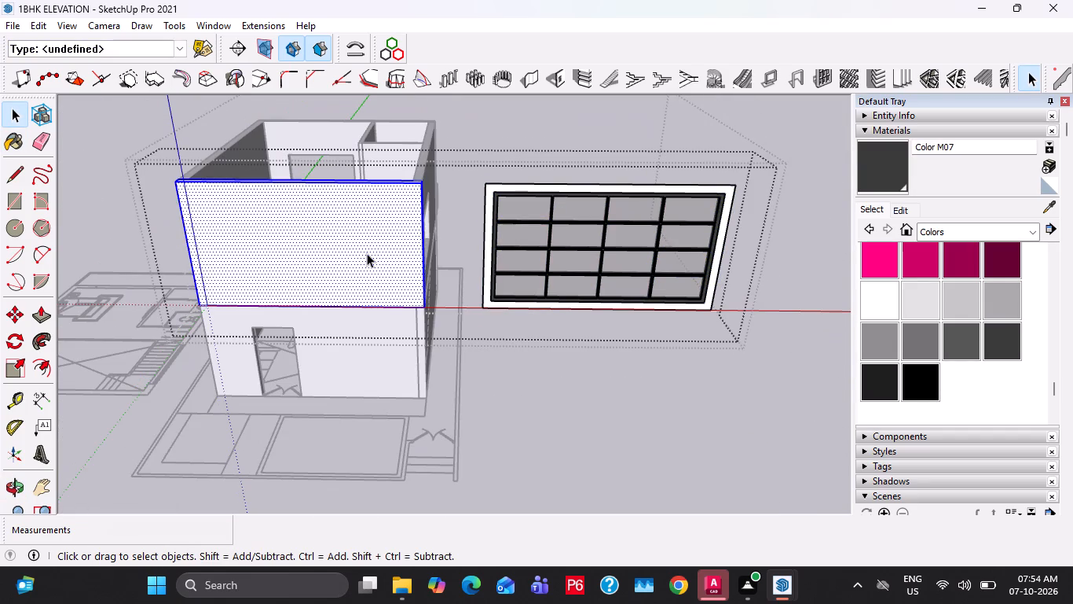
pyautogui.press('Delete')
pyautogui.press('Escape')
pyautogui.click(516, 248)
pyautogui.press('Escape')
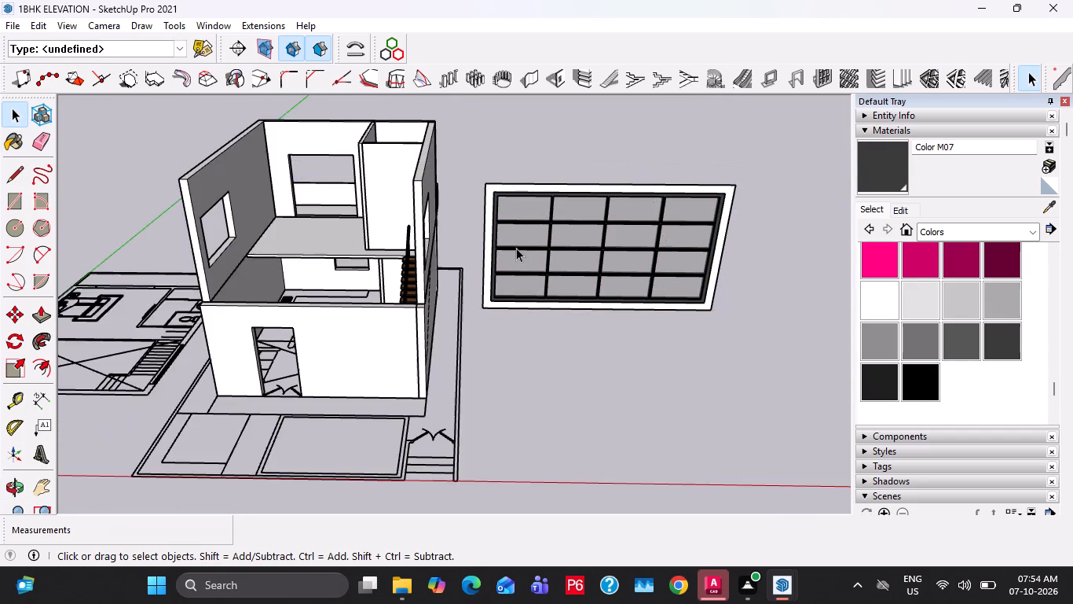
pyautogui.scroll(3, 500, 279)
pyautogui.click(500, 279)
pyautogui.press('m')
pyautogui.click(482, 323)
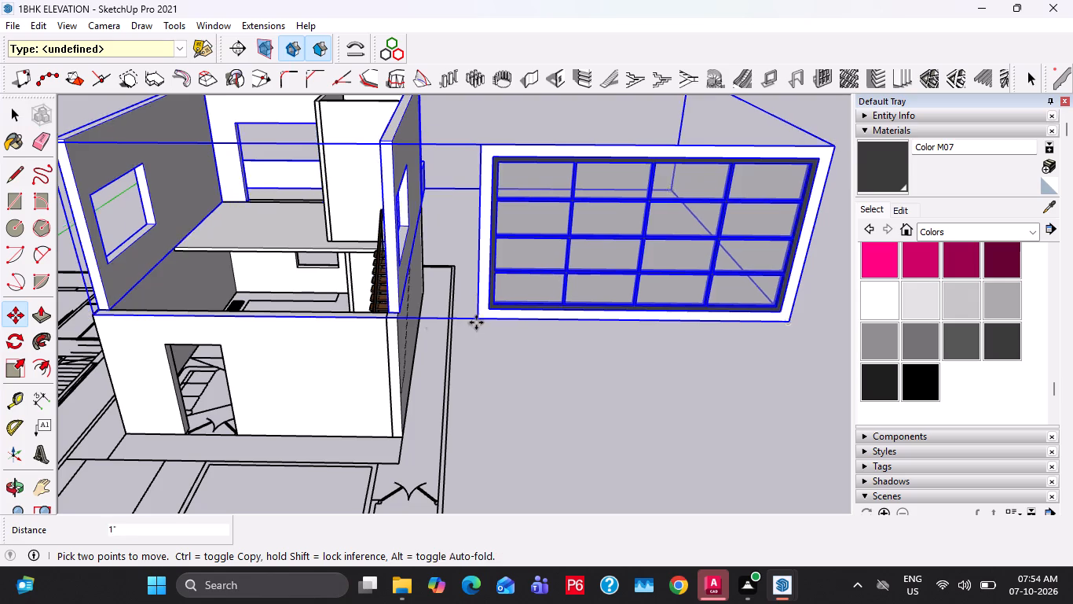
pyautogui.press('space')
# Move the bordered glazed facade about 26' 9" from its lower corner onto the upper floor's open front corner.
pyautogui.doubleClick(493, 296)
pyautogui.click(483, 306)
pyautogui.press('m')
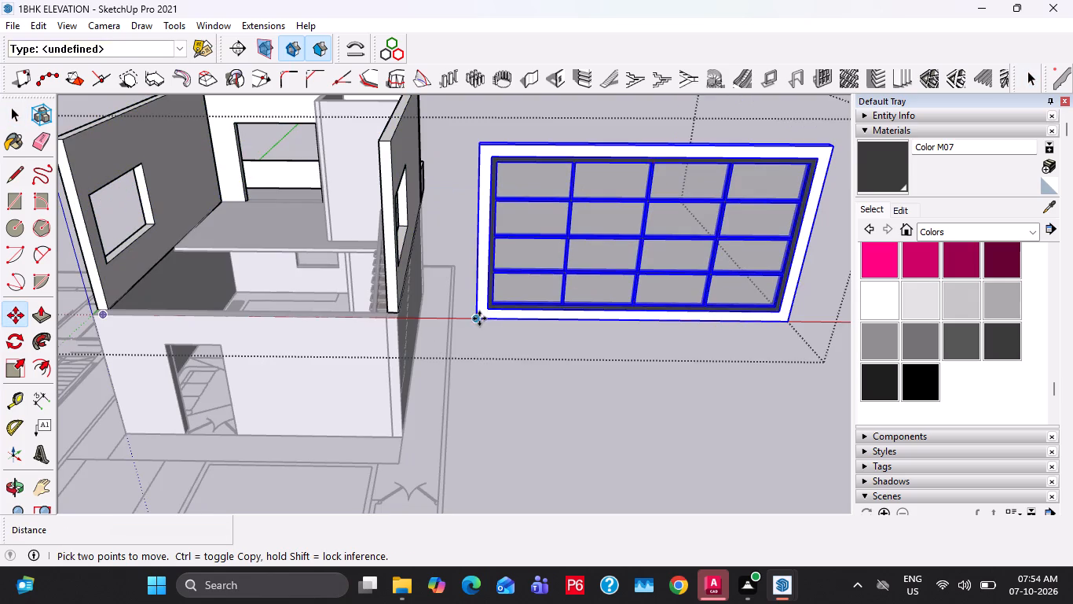
pyautogui.click(479, 319)
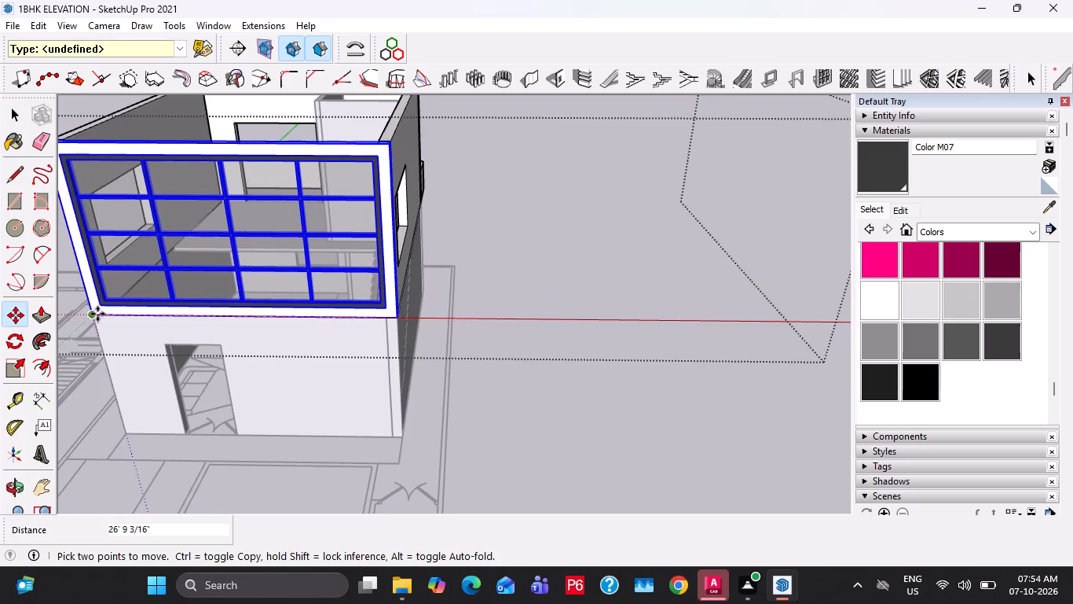
pyautogui.click(95, 315)
pyautogui.press('space')
pyautogui.click(627, 337)
pyautogui.moveTo(599, 344); pyautogui.dragTo(760, 264, button='middle')
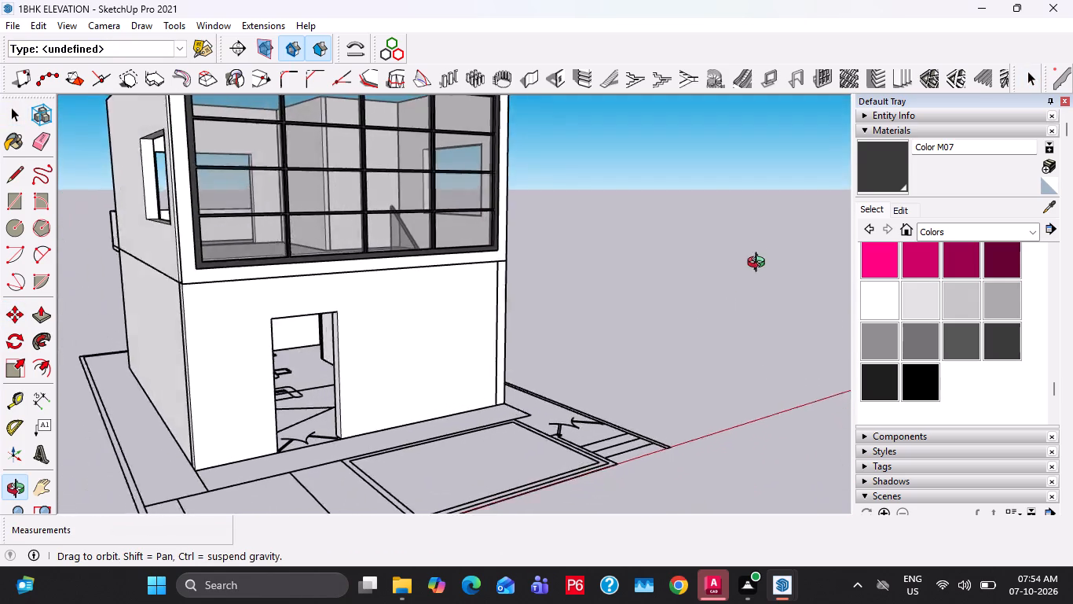
pyautogui.moveTo(760, 264); pyautogui.dragTo(703, 276, button='middle')
pyautogui.scroll(-3, 697, 267)
pyautogui.scroll(1, 698, 267)
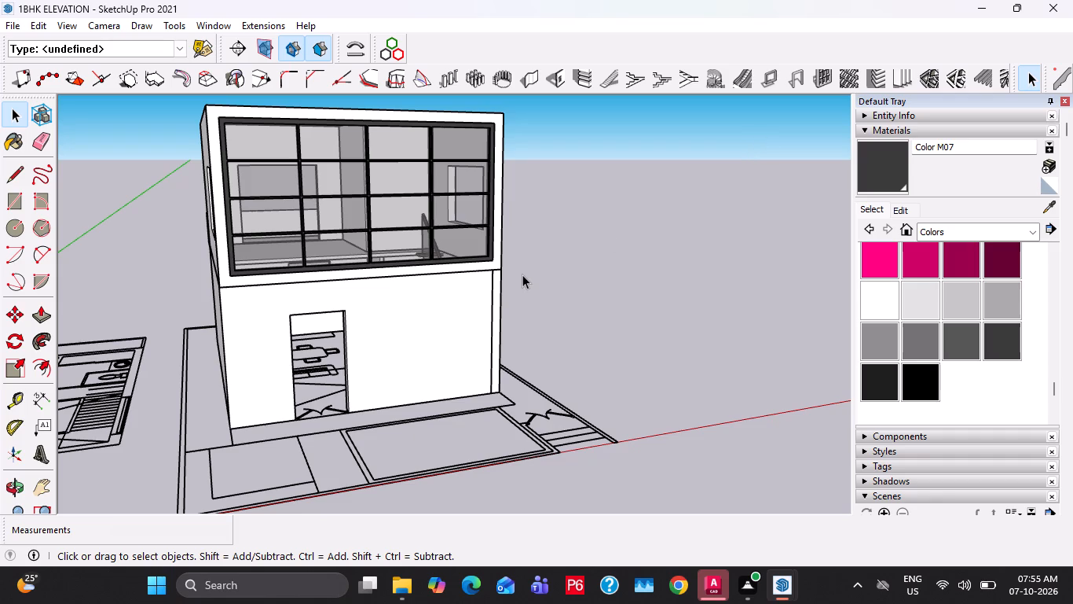
# Draw a rectangle 4" by about 44' over the plot boundary strip on the side facing the separate floor plan.
pyautogui.scroll(-1, 547, 256)
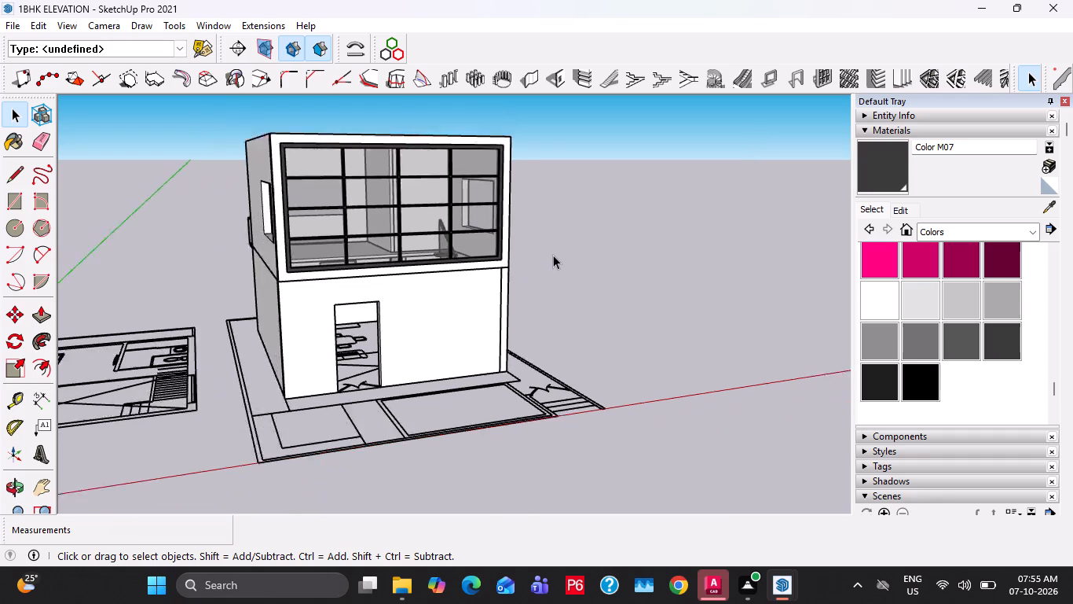
pyautogui.scroll(-2, 553, 255)
pyautogui.moveTo(390, 292); pyautogui.dragTo(661, 267, button='middle')
pyautogui.moveTo(350, 290); pyautogui.dragTo(397, 322, button='middle')
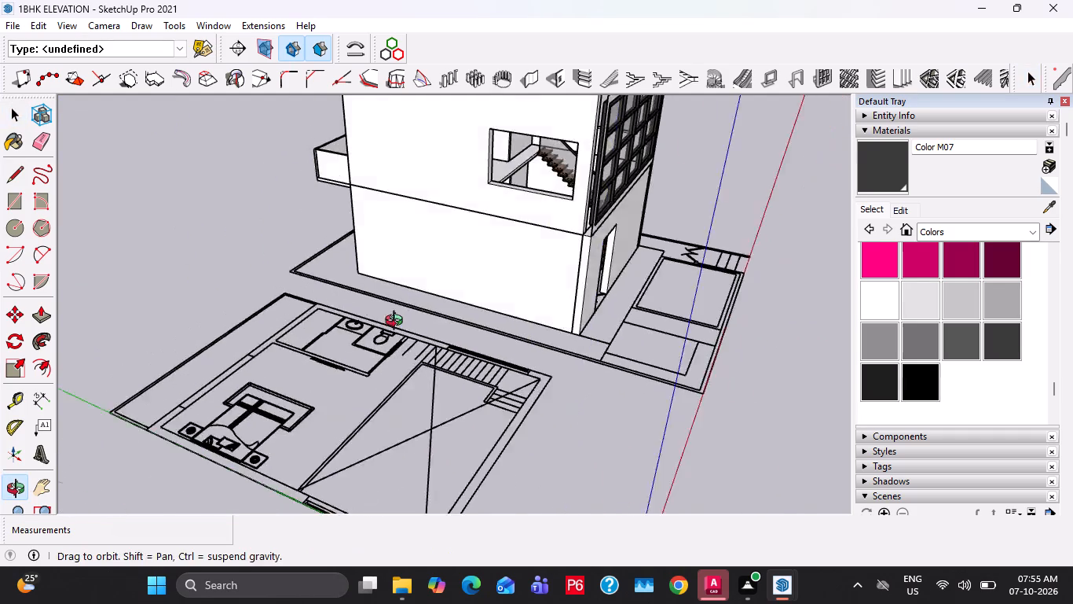
pyautogui.moveTo(397, 322); pyautogui.dragTo(520, 411, button='middle')
pyautogui.scroll(11, 362, 371)
pyautogui.press('r')
pyautogui.click(278, 348)
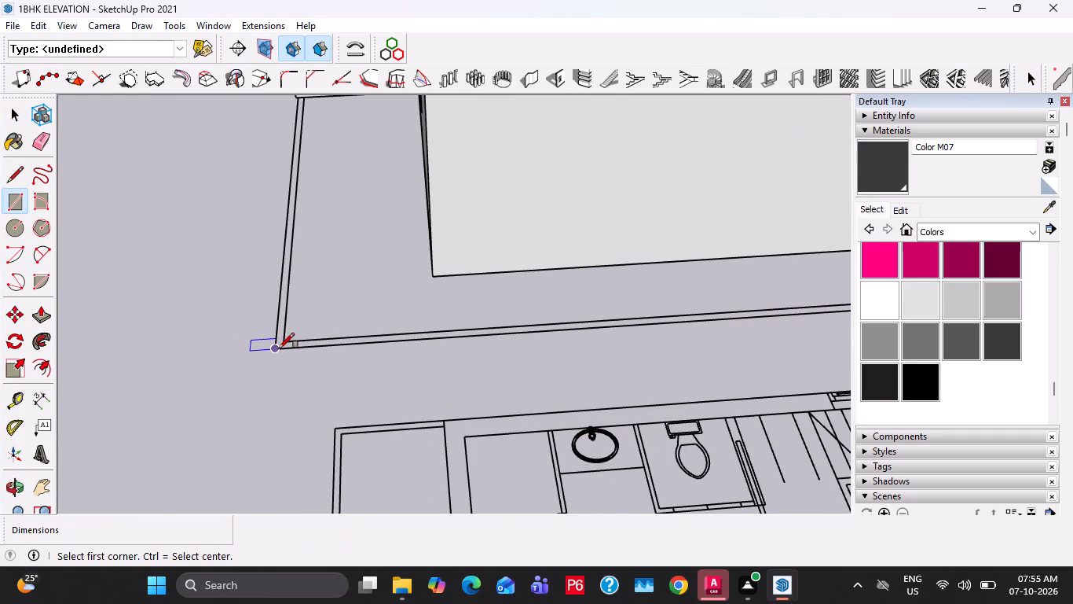
pyautogui.scroll(-5, 402, 292)
pyautogui.keyDown('shift'); pyautogui.moveTo(679, 328); pyautogui.dragTo(363, 359, button='middle'); pyautogui.keyUp('shift')
pyautogui.scroll(9, 631, 336)
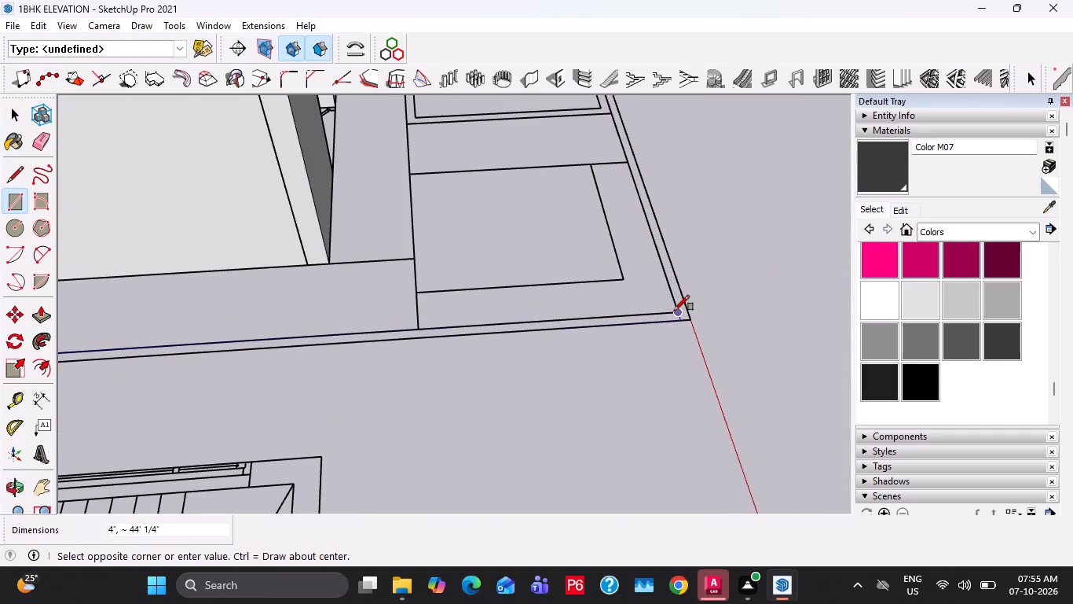
pyautogui.click(674, 311)
pyautogui.press('space')
# Raise the side boundary strip 7' into a compound wall and make it a group.
pyautogui.press('p')
pyautogui.click(667, 319)
pyautogui.write("7'")
pyautogui.press('Return')
pyautogui.press('space')
pyautogui.tripleClick(664, 292)
pyautogui.rightClick(664, 292)
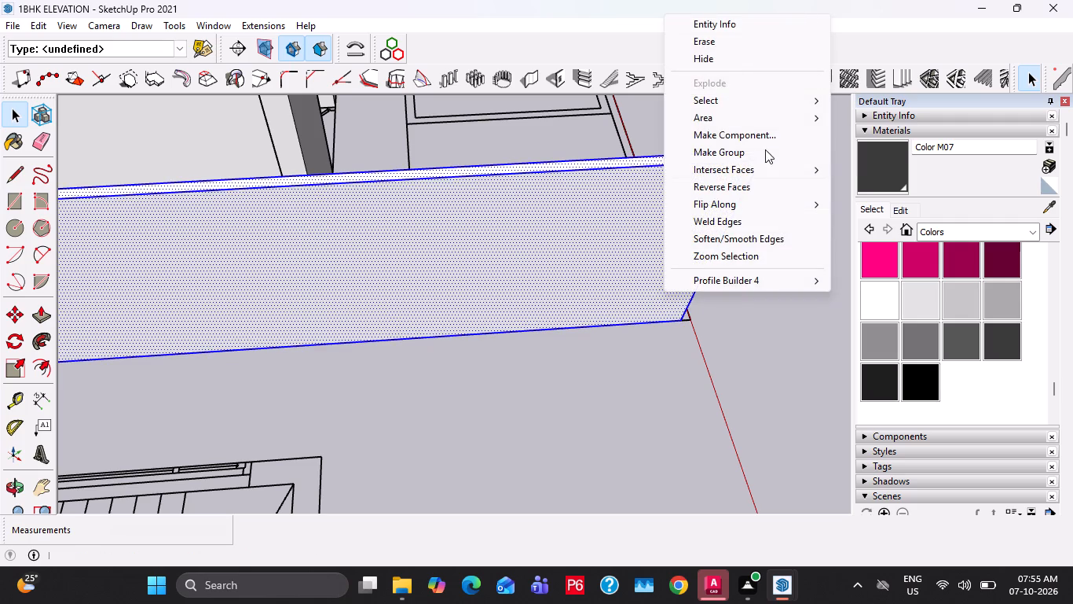
pyautogui.click(746, 147)
# Draw a rectangle about 23' 5" by 4" over the front plot boundary strip, from the side wall to the entrance steps.
pyautogui.moveTo(729, 211); pyautogui.dragTo(401, 167, button='middle')
pyautogui.scroll(-5, 425, 171)
pyautogui.keyDown('shift'); pyautogui.moveTo(740, 418); pyautogui.dragTo(626, 364, button='middle'); pyautogui.keyUp('shift')
pyautogui.press('r')
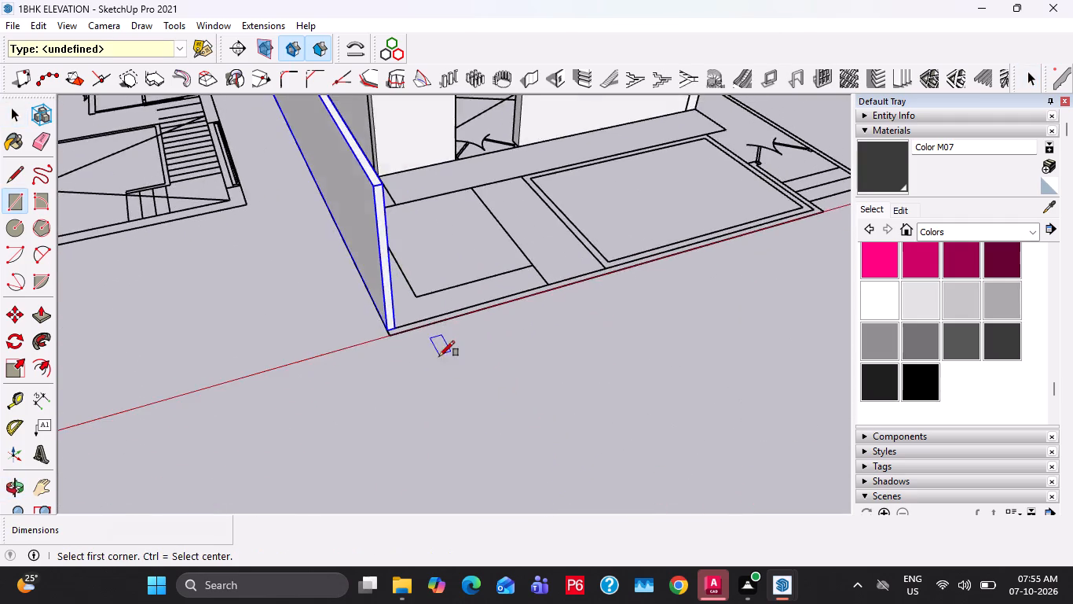
pyautogui.scroll(7, 439, 356)
pyautogui.click(345, 327)
pyautogui.scroll(-4, 480, 315)
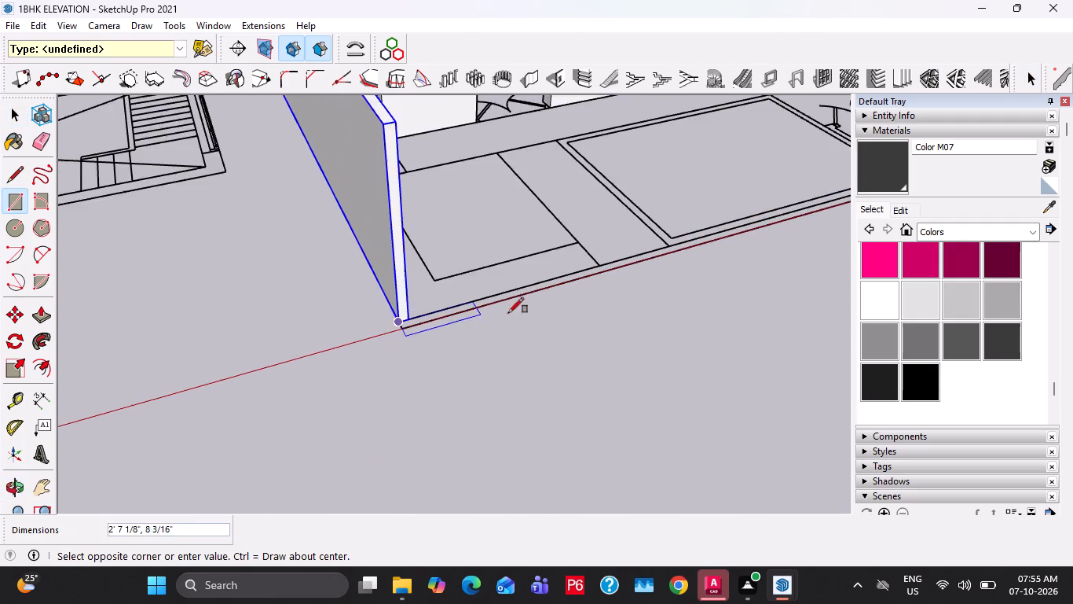
pyautogui.scroll(-1, 508, 313)
pyautogui.keyDown('shift'); pyautogui.moveTo(638, 256); pyautogui.dragTo(280, 349, button='middle'); pyautogui.keyUp('shift')
pyautogui.scroll(11, 628, 233)
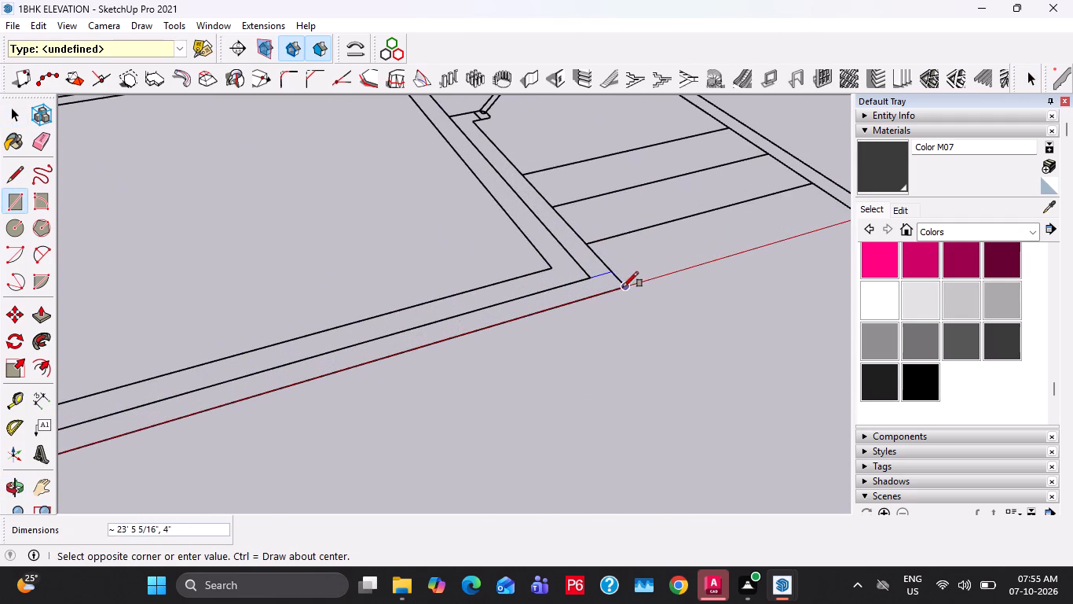
pyautogui.click(624, 285)
pyautogui.press('space')
# Raise the front boundary strip 7' into a compound wall and make it a group.
pyautogui.press('p')
pyautogui.click(614, 281)
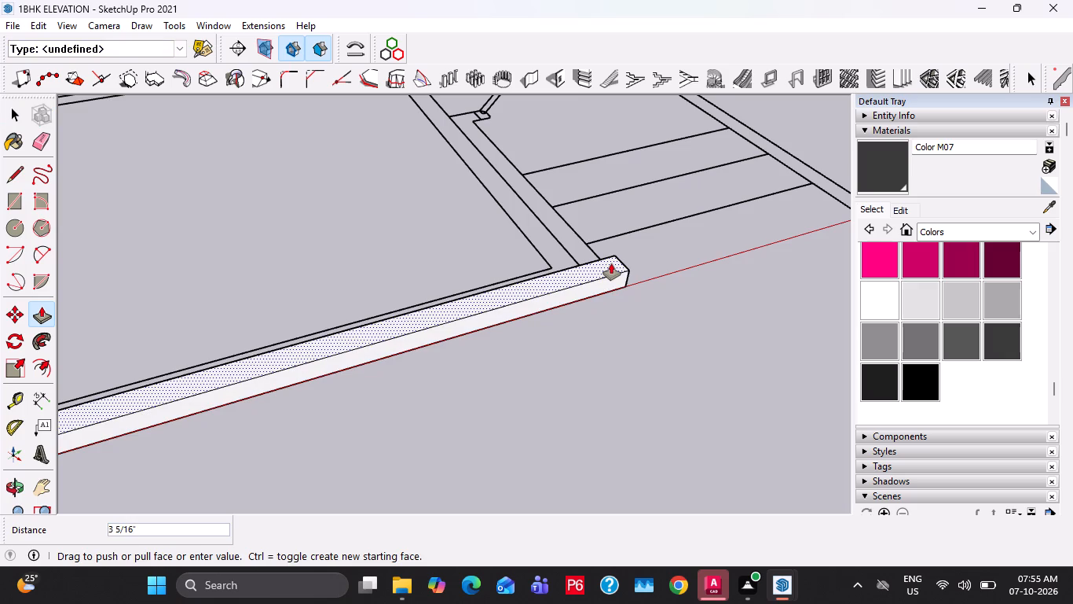
pyautogui.write("7'")
pyautogui.press('Return')
pyautogui.press('space')
pyautogui.tripleClick(549, 267)
pyautogui.rightClick(549, 267)
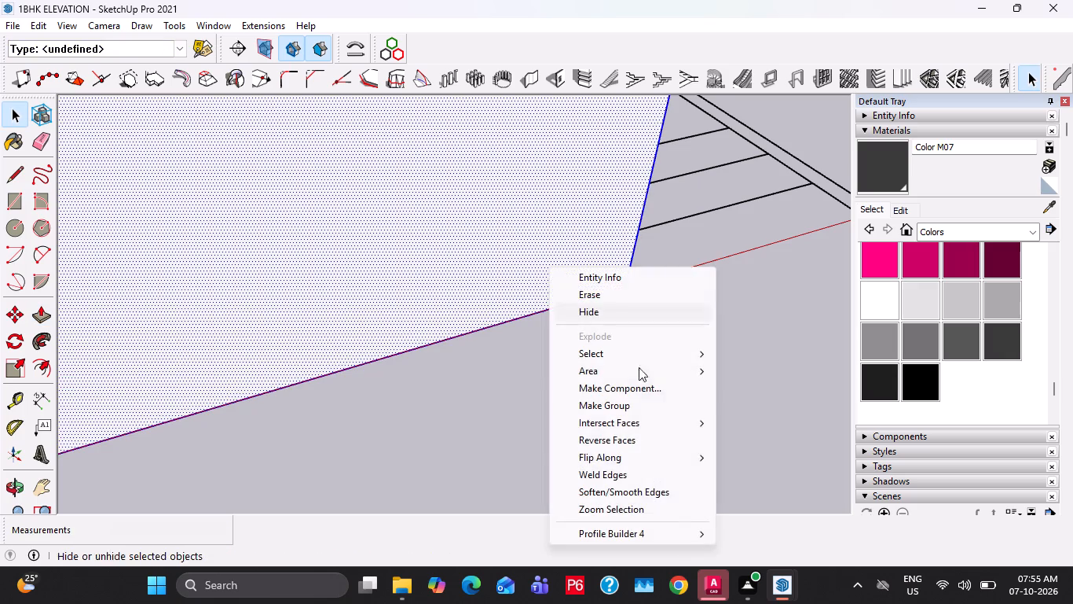
pyautogui.click(651, 407)
# Draw a rectangle about 44' 4" long over the plot boundary strip on the opposite side, beside the entrance steps.
pyautogui.scroll(-16, 617, 360)
pyautogui.moveTo(602, 287); pyautogui.dragTo(402, 299, button='middle')
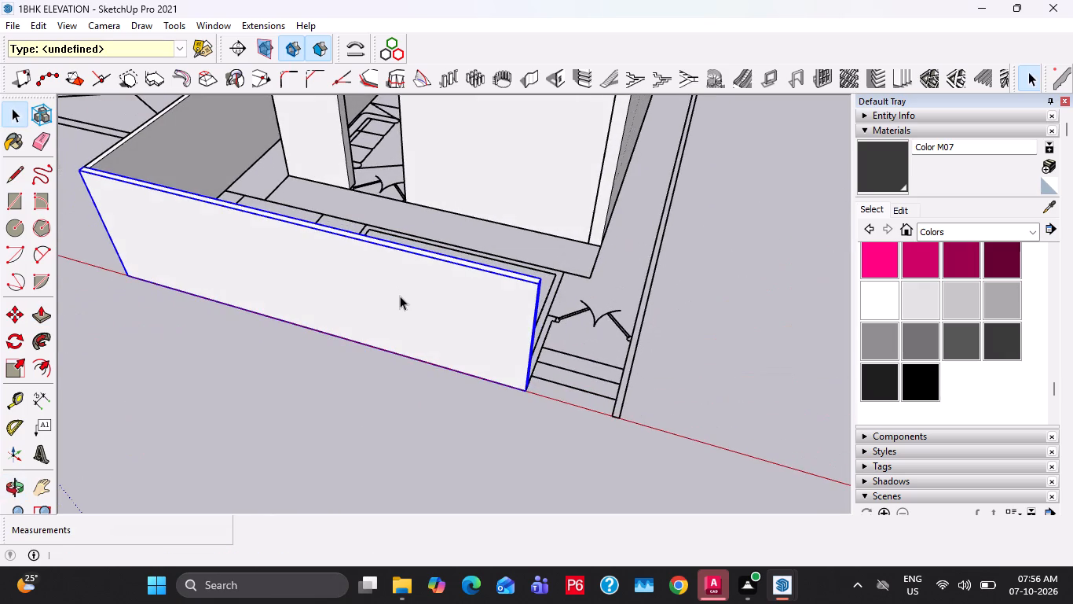
pyautogui.moveTo(588, 322); pyautogui.dragTo(483, 333, button='middle')
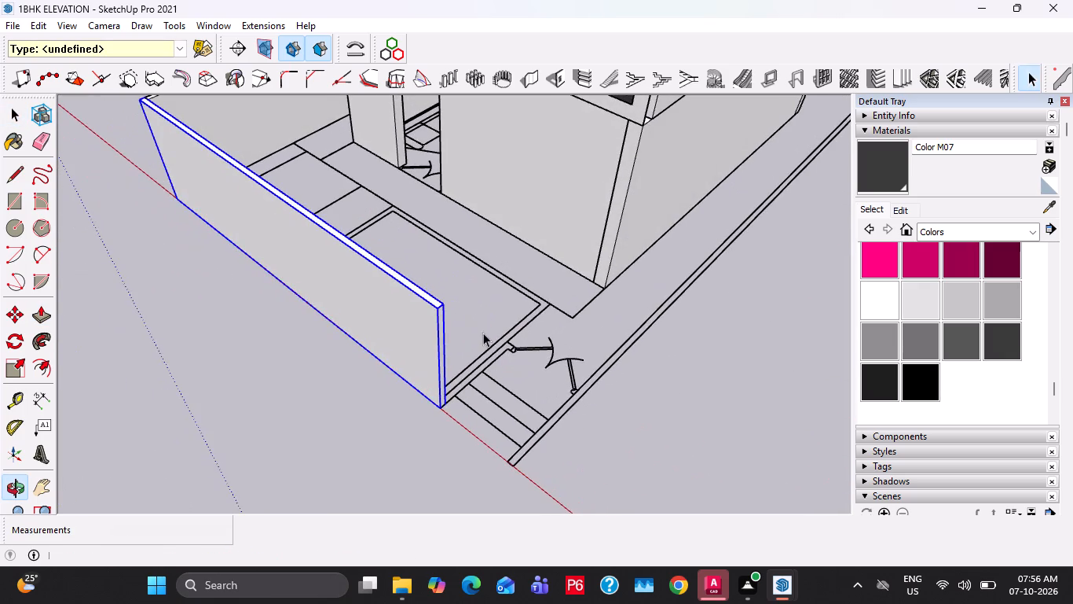
pyautogui.press('r')
pyautogui.scroll(3, 533, 398)
pyautogui.scroll(1, 506, 473)
pyautogui.click(503, 482)
pyautogui.scroll(-4, 712, 351)
pyautogui.keyDown('shift'); pyautogui.moveTo(781, 241); pyautogui.dragTo(753, 281, button='middle'); pyautogui.keyUp('shift')
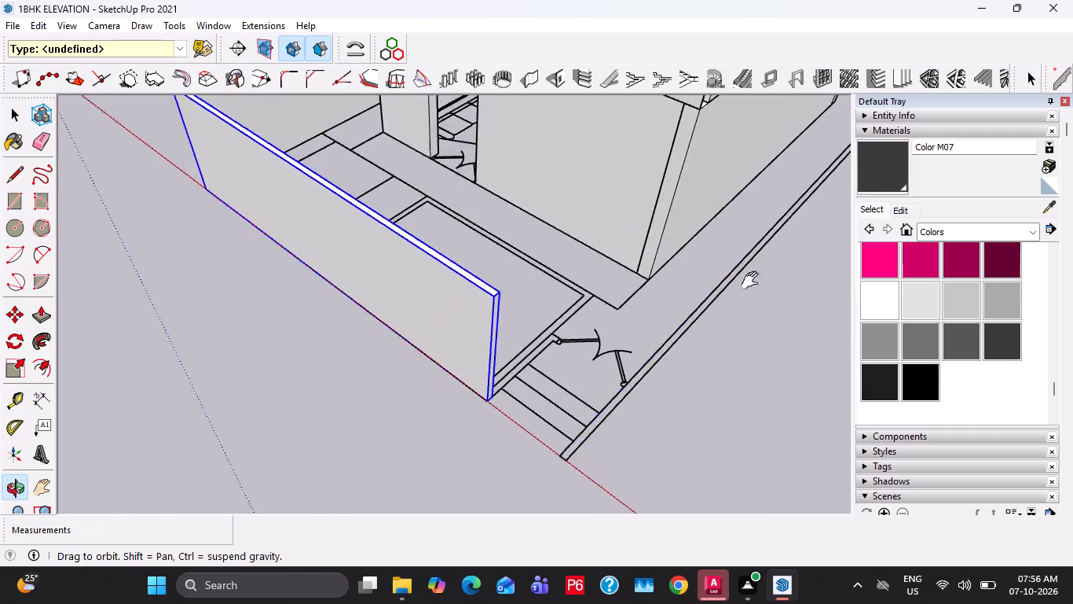
pyautogui.keyDown('shift'); pyautogui.moveTo(753, 281); pyautogui.dragTo(632, 439, button='middle'); pyautogui.keyUp('shift')
pyautogui.keyDown('shift'); pyautogui.scroll(7, 825, 153); pyautogui.keyUp('shift')
pyautogui.scroll(5, 804, 223)
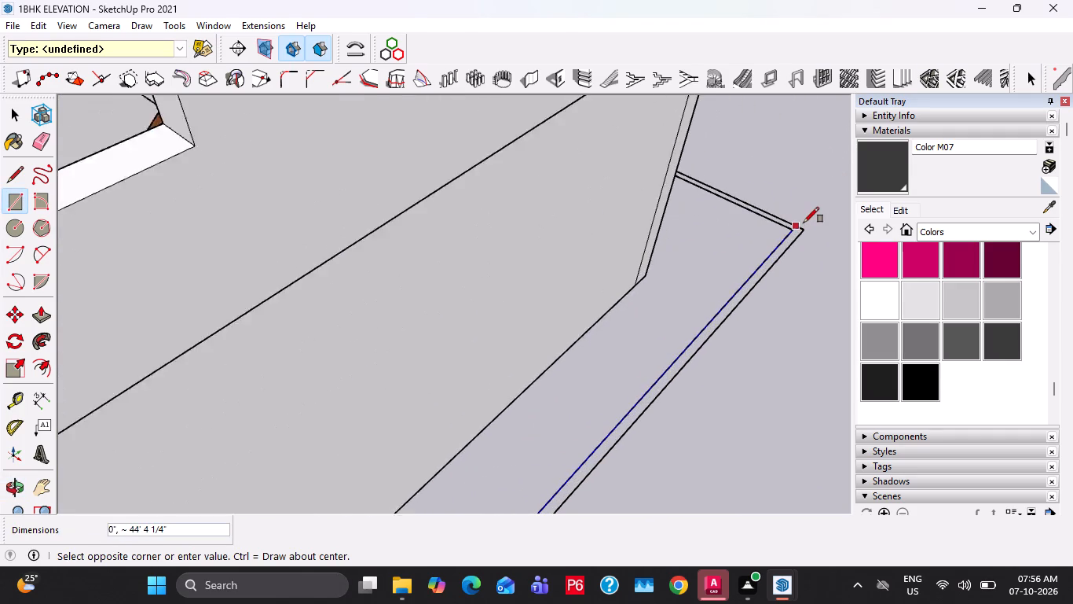
pyautogui.scroll(4, 806, 234)
pyautogui.click(806, 234)
pyautogui.press('space')
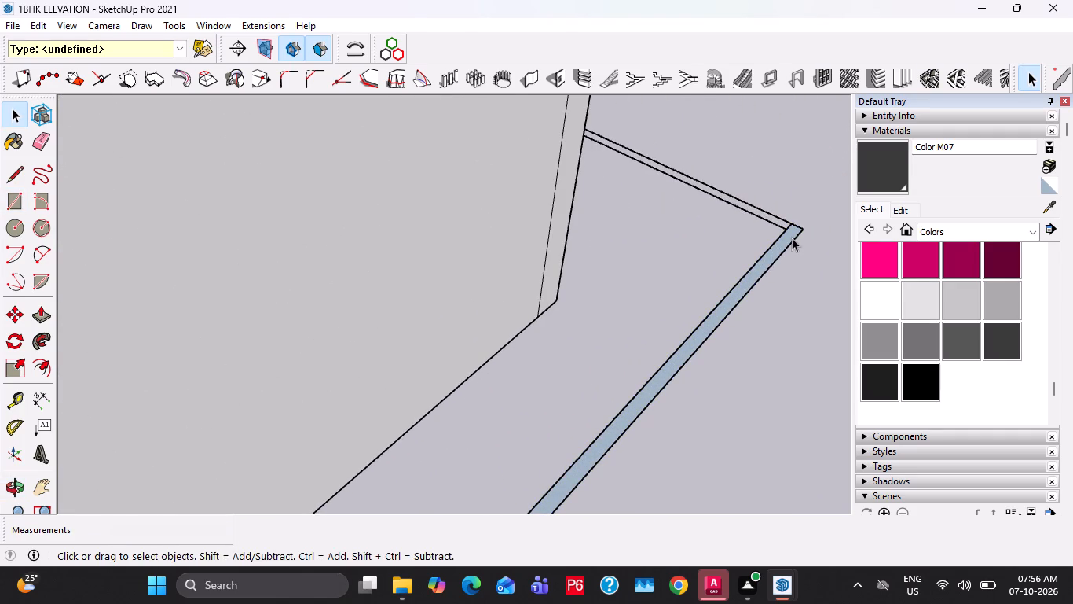
# Raise the entrance-side boundary strip 7' into a compound wall and make it a group.
pyautogui.press('p')
pyautogui.click(792, 238)
pyautogui.write("7'")
pyautogui.press('Return')
pyautogui.press('space')
pyautogui.tripleClick(731, 220)
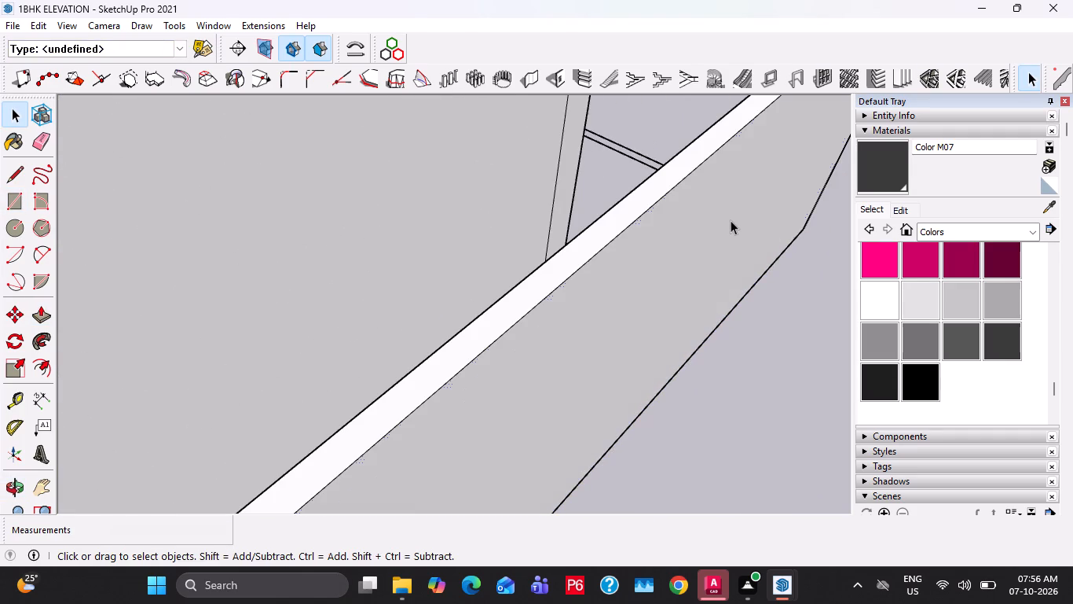
pyautogui.click(731, 220)
pyautogui.rightClick(731, 220)
pyautogui.click(797, 357)
# Draw a rectangle about 27' long over the rear plot boundary strip between the two side compound walls.
pyautogui.scroll(-3, 649, 283)
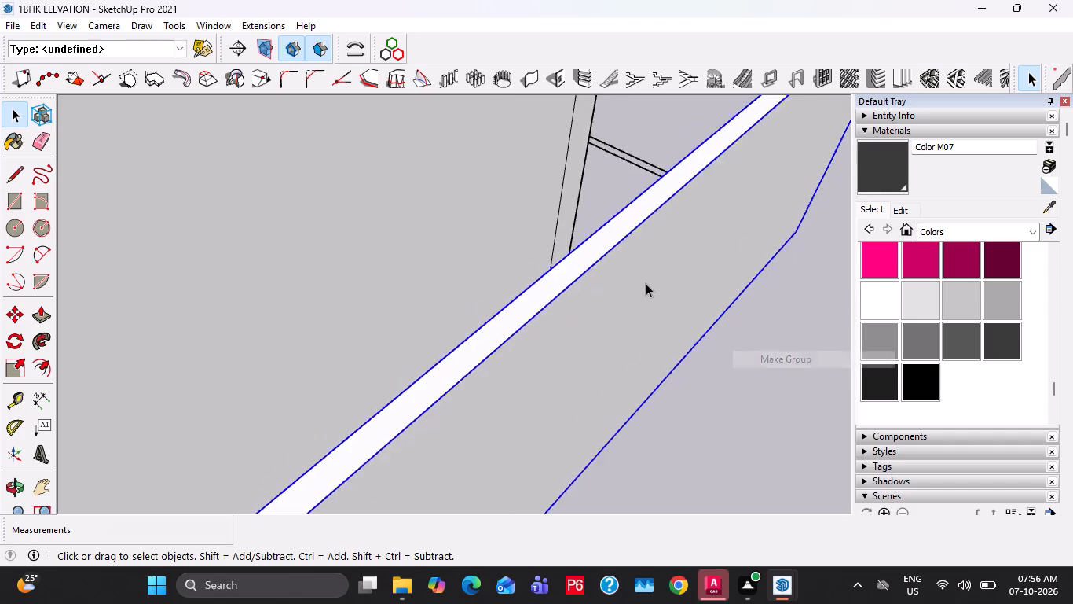
pyautogui.scroll(-16, 646, 283)
pyautogui.moveTo(758, 178); pyautogui.dragTo(445, 167, button='middle')
pyautogui.scroll(-4, 551, 205)
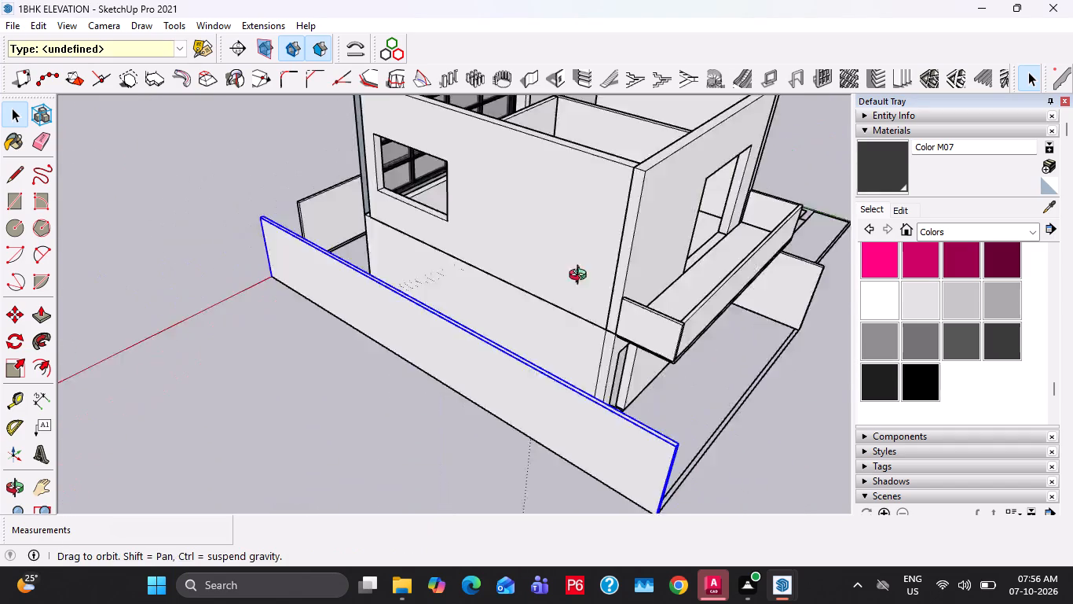
pyautogui.keyDown('shift'); pyautogui.moveTo(669, 429); pyautogui.dragTo(372, 274, button='middle'); pyautogui.keyUp('shift')
pyautogui.scroll(7, 291, 310)
pyautogui.moveTo(282, 294); pyautogui.dragTo(290, 368, button='middle')
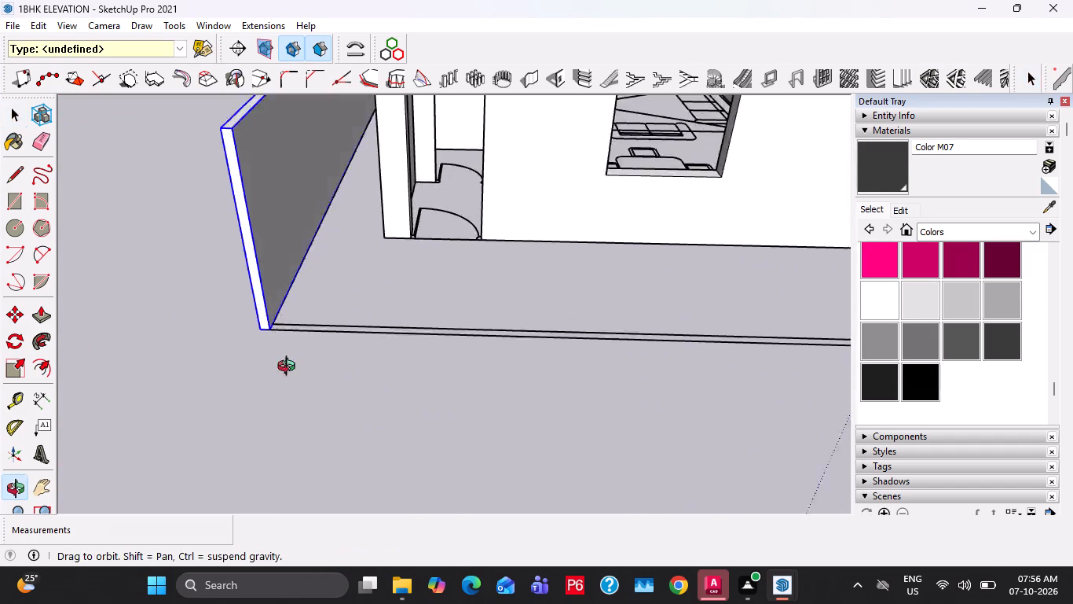
pyautogui.moveTo(290, 368); pyautogui.dragTo(291, 385, button='middle')
pyautogui.press('r')
pyautogui.scroll(5, 291, 384)
pyautogui.click(275, 419)
pyautogui.scroll(-5, 541, 249)
pyautogui.keyDown('shift'); pyautogui.moveTo(630, 257); pyautogui.dragTo(327, 198, button='middle'); pyautogui.keyUp('shift')
pyautogui.scroll(3, 802, 282)
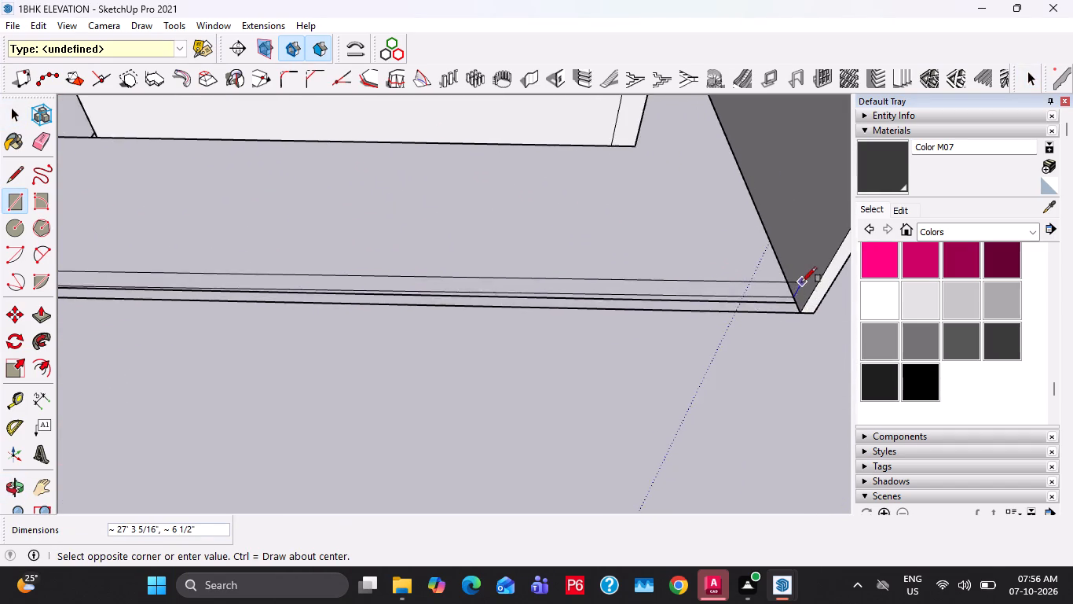
pyautogui.scroll(3, 801, 282)
pyautogui.click(803, 318)
pyautogui.press('space')
# Raise the rear boundary strip 7' into a compound wall and make it a group.
pyautogui.press('p')
pyautogui.click(793, 313)
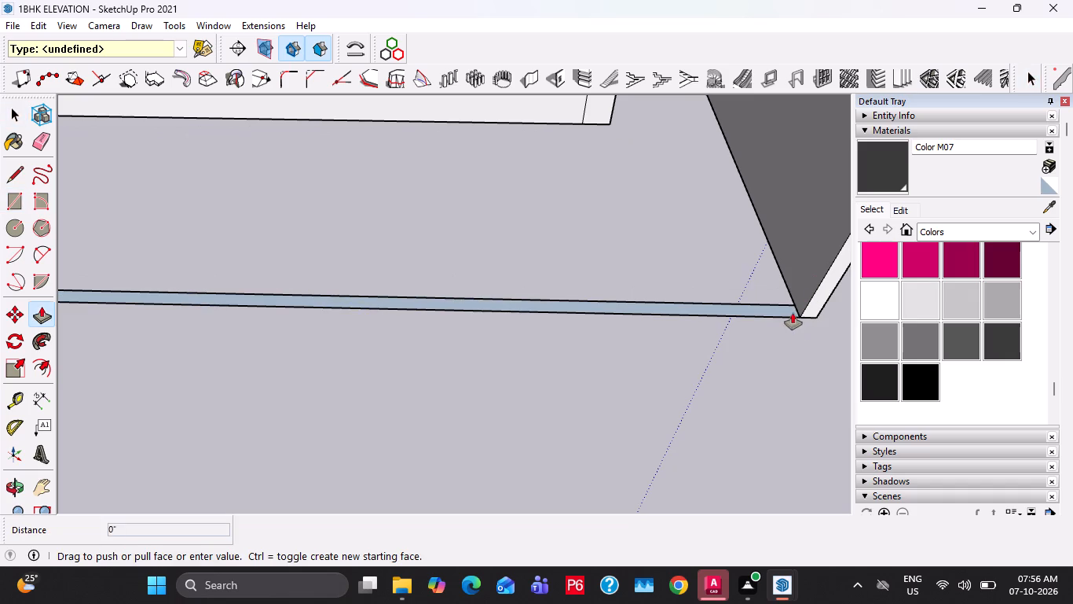
pyautogui.scroll(-9, 558, 244)
pyautogui.click(711, 157)
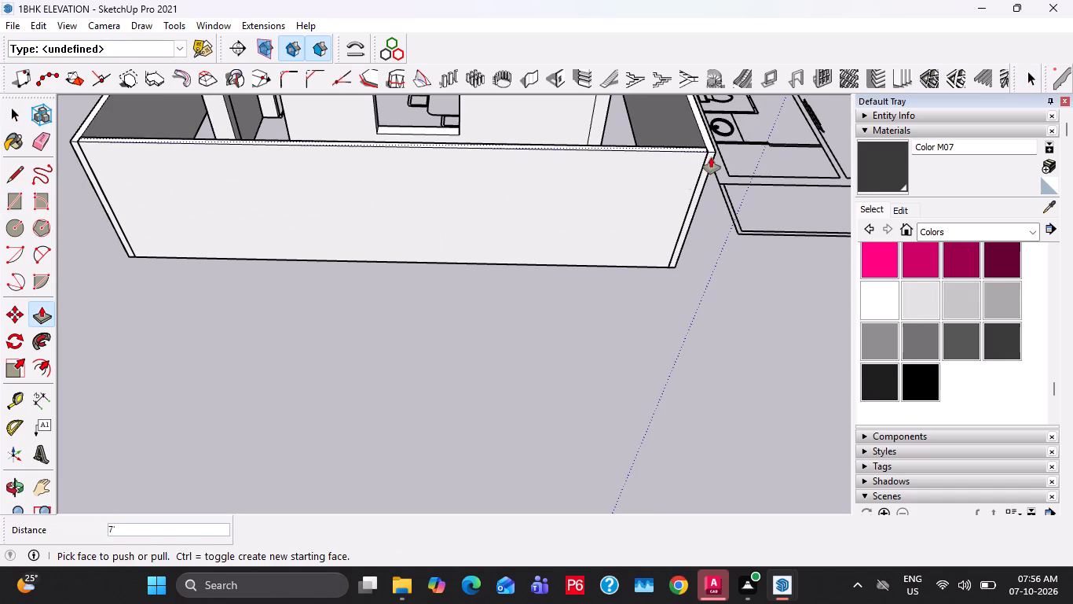
pyautogui.press('space')
pyautogui.tripleClick(550, 225)
pyautogui.rightClick(550, 225)
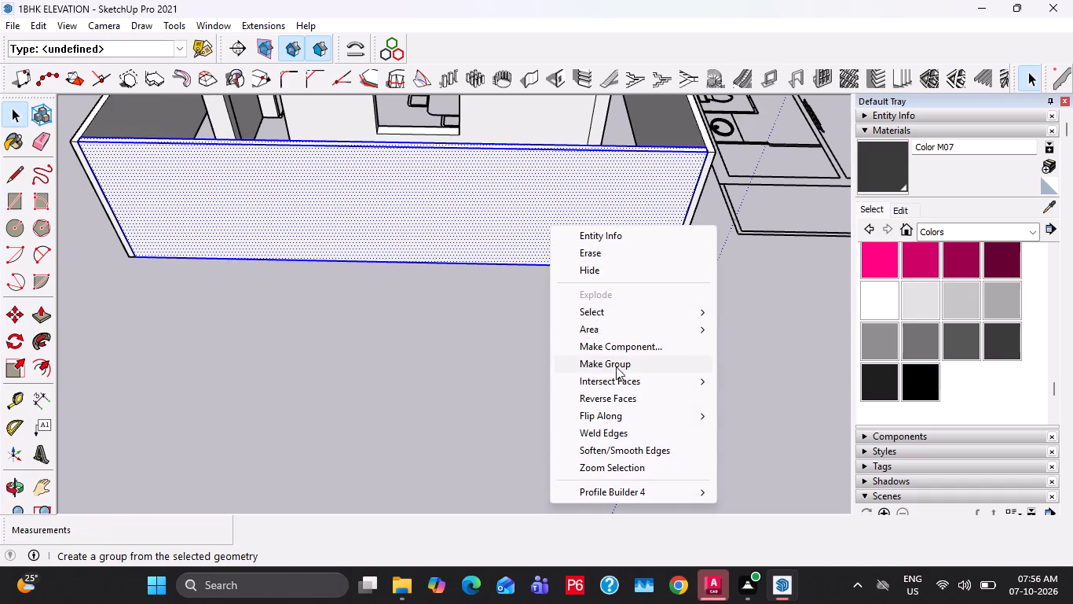
pyautogui.click(616, 364)
# Draw a rectangle about 44' by 28' across the underside of the whole plot, between opposite outer corners of the compound walls.
pyautogui.scroll(-13, 612, 358)
pyautogui.moveTo(471, 248); pyautogui.dragTo(983, 308, button='middle')
pyautogui.moveTo(189, 214); pyautogui.dragTo(471, 247, button='middle')
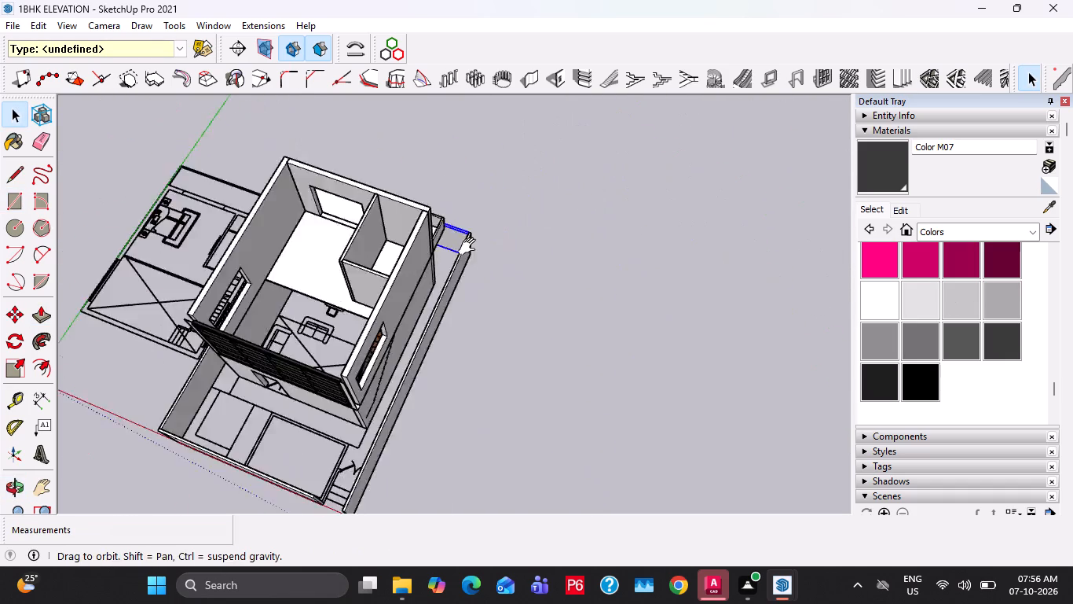
pyautogui.moveTo(471, 247); pyautogui.dragTo(539, 192, button='middle')
pyautogui.scroll(8, 309, 437)
pyautogui.moveTo(493, 409); pyautogui.dragTo(607, 399, button='middle')
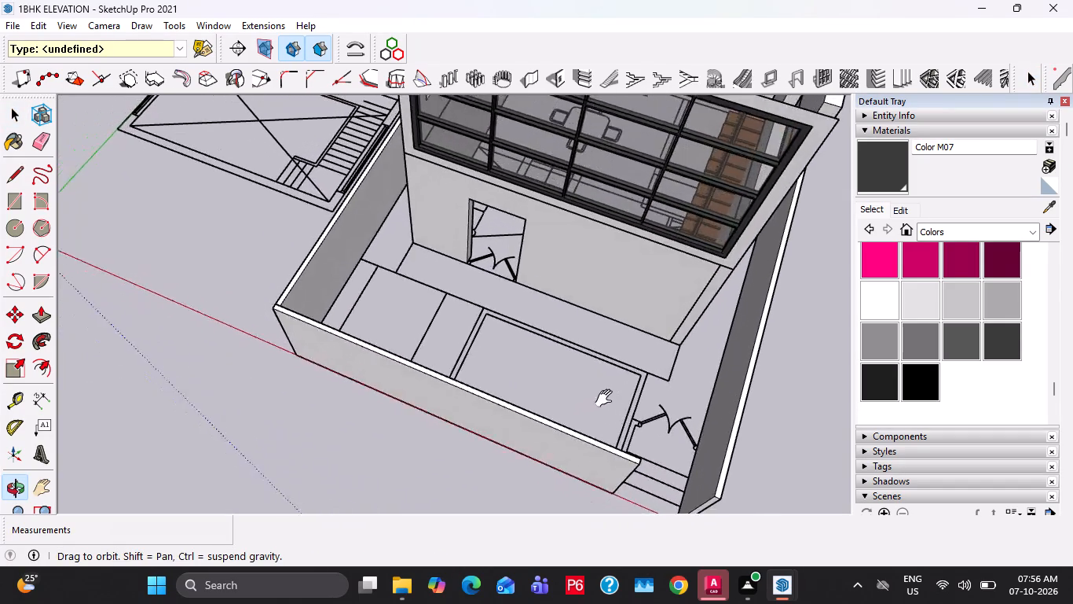
pyautogui.moveTo(607, 399); pyautogui.dragTo(566, 378, button='middle')
pyautogui.scroll(5, 610, 439)
pyautogui.moveTo(581, 427); pyautogui.dragTo(592, 455, button='middle')
pyautogui.scroll(3, 592, 417)
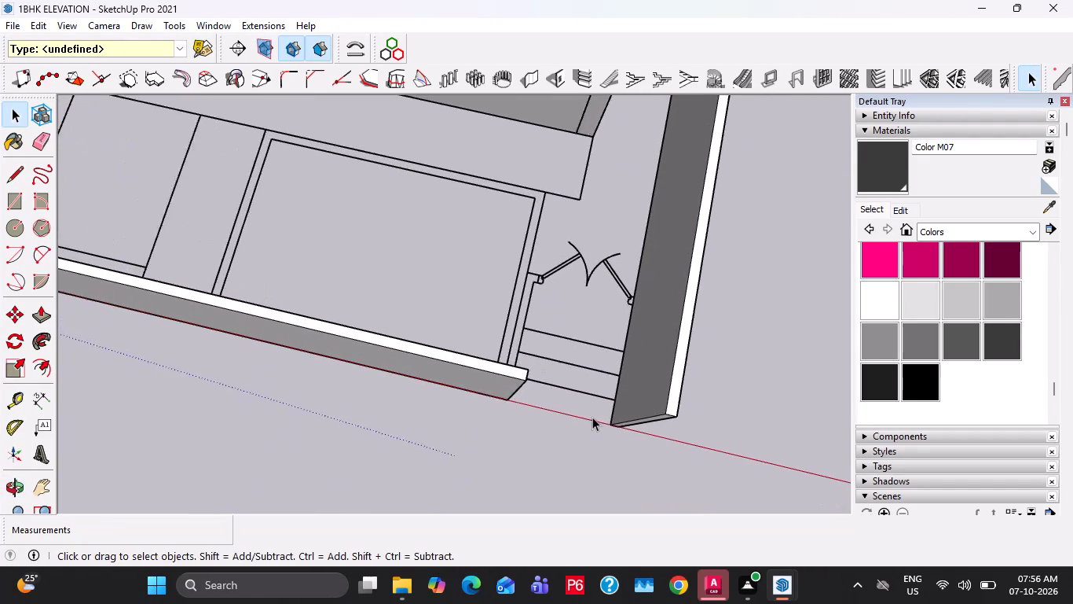
pyautogui.scroll(1, 592, 417)
pyautogui.scroll(-6, 593, 409)
pyautogui.moveTo(593, 407); pyautogui.dragTo(639, 182, button='middle')
pyautogui.moveTo(582, 352); pyautogui.dragTo(607, 167, button='middle')
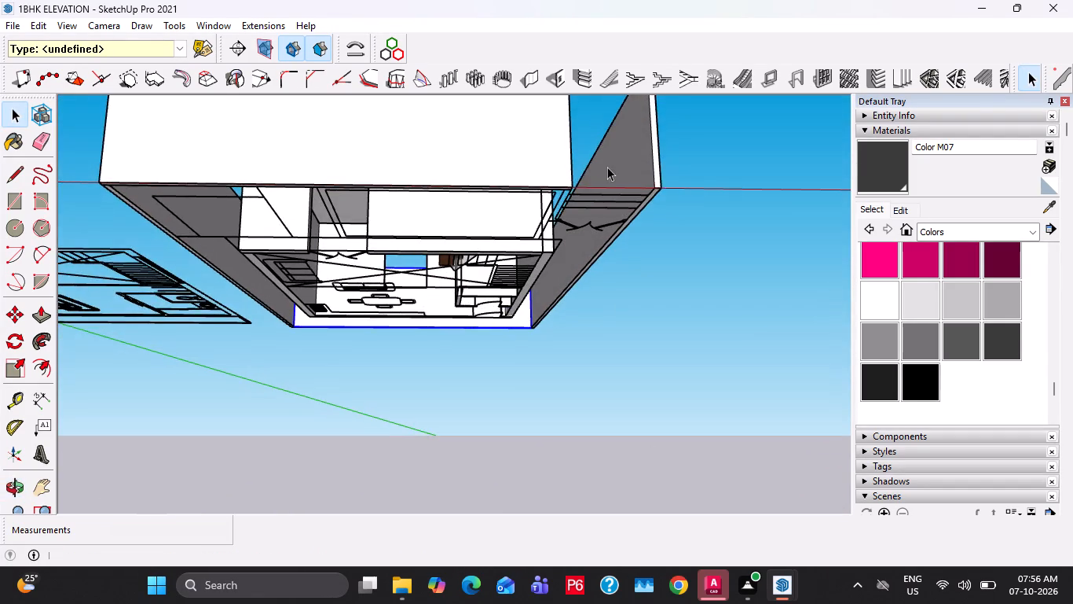
pyautogui.scroll(3, 604, 168)
pyautogui.press('r')
pyautogui.click(692, 198)
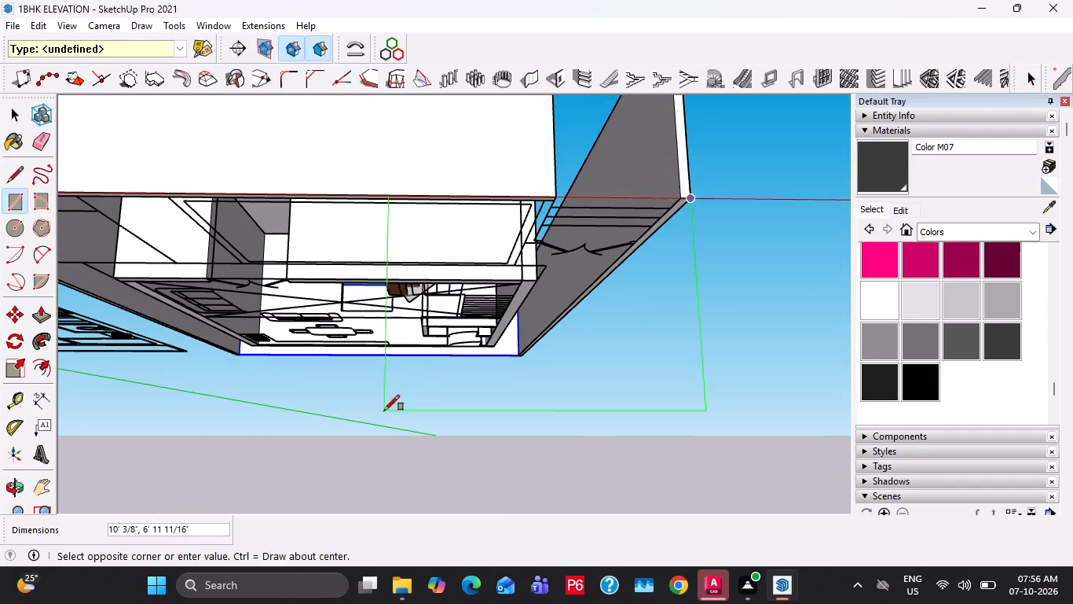
pyautogui.moveTo(384, 411); pyautogui.dragTo(527, 256, button='middle')
pyautogui.scroll(3, 82, 348)
pyautogui.scroll(7, 145, 330)
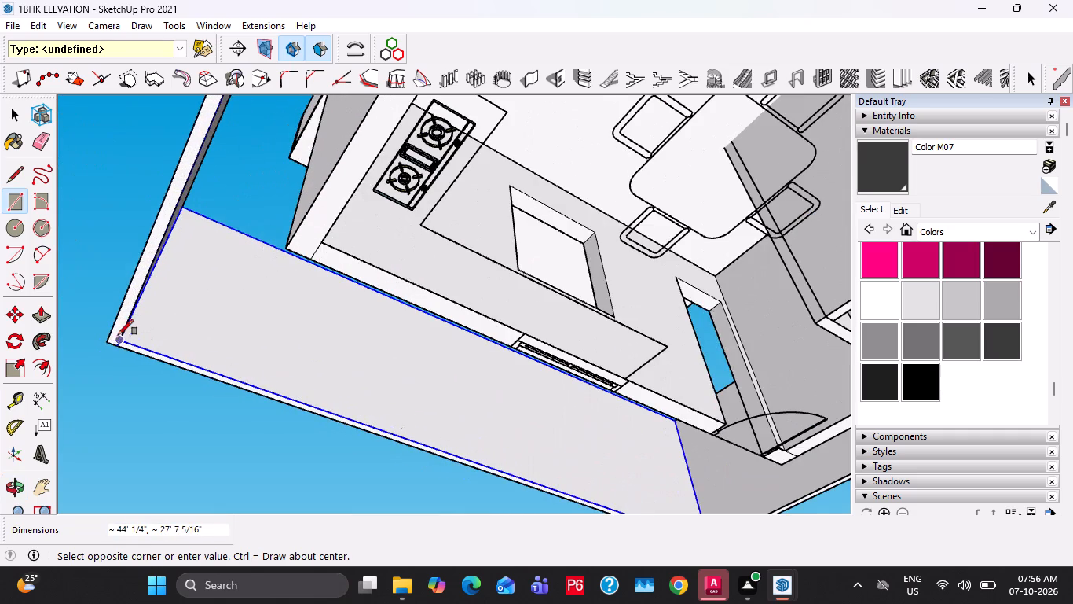
pyautogui.click(108, 343)
# Extrude the plot rectangle 1'6" downward to form a base slab under the house and compound walls.
pyautogui.press('space')
pyautogui.click(233, 338)
pyautogui.press('p')
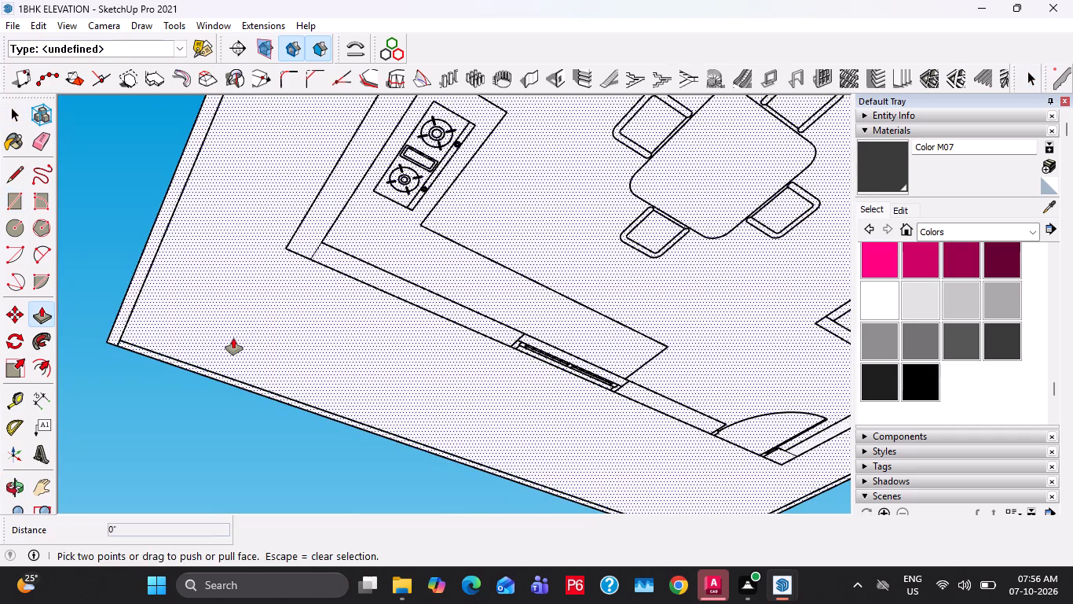
pyautogui.click(233, 338)
pyautogui.write('1\'6"')
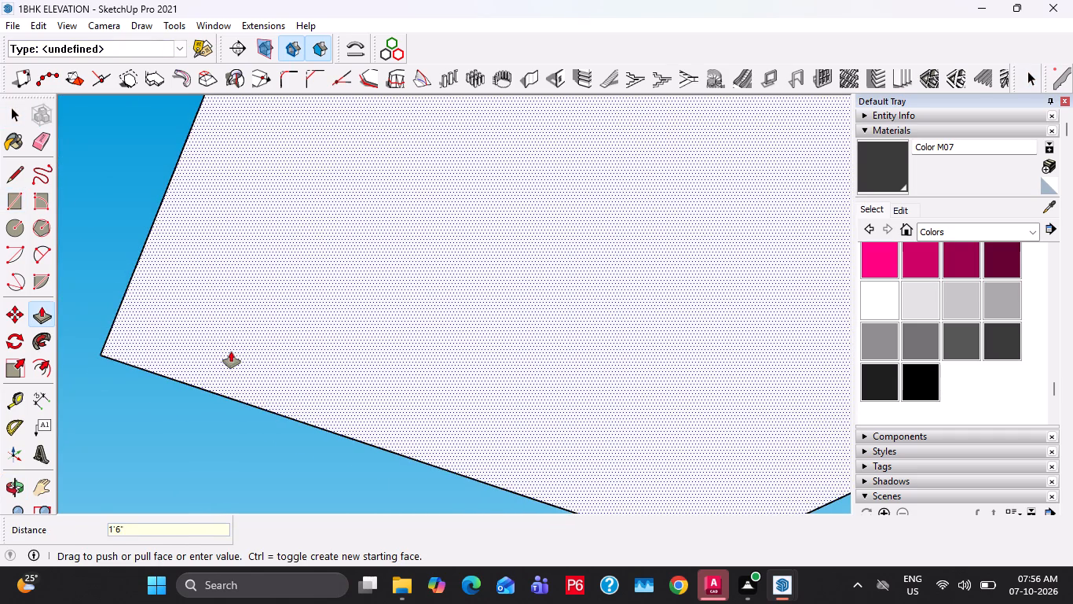
pyautogui.press('Return')
pyautogui.press('space')
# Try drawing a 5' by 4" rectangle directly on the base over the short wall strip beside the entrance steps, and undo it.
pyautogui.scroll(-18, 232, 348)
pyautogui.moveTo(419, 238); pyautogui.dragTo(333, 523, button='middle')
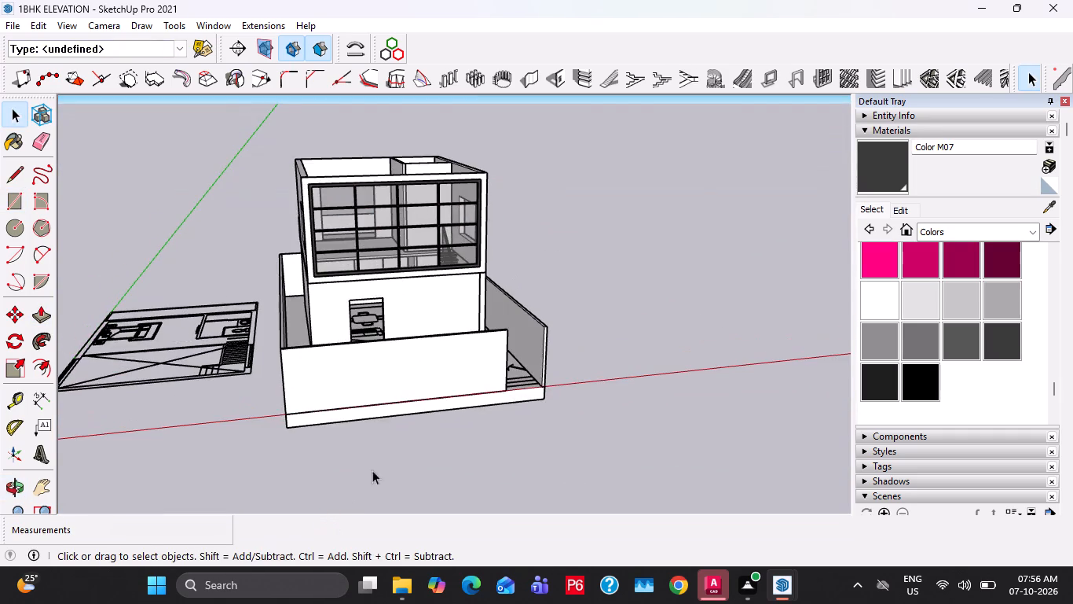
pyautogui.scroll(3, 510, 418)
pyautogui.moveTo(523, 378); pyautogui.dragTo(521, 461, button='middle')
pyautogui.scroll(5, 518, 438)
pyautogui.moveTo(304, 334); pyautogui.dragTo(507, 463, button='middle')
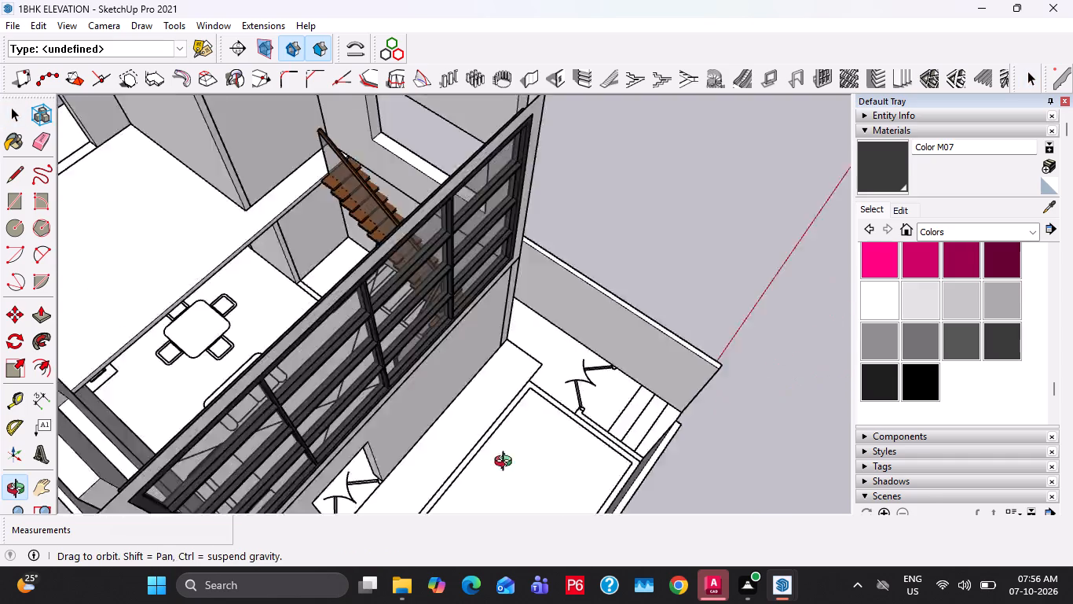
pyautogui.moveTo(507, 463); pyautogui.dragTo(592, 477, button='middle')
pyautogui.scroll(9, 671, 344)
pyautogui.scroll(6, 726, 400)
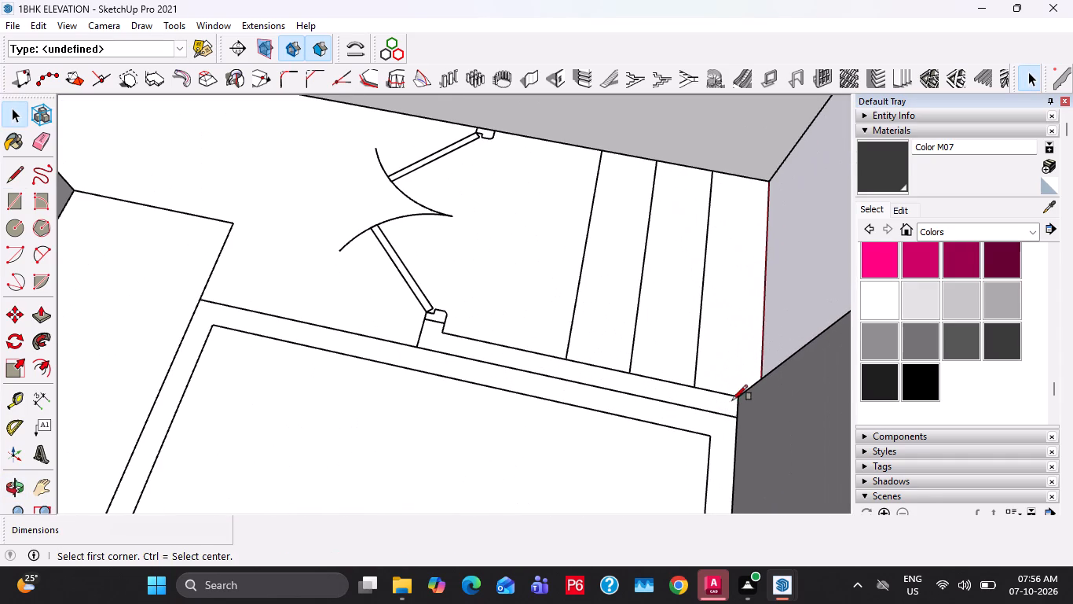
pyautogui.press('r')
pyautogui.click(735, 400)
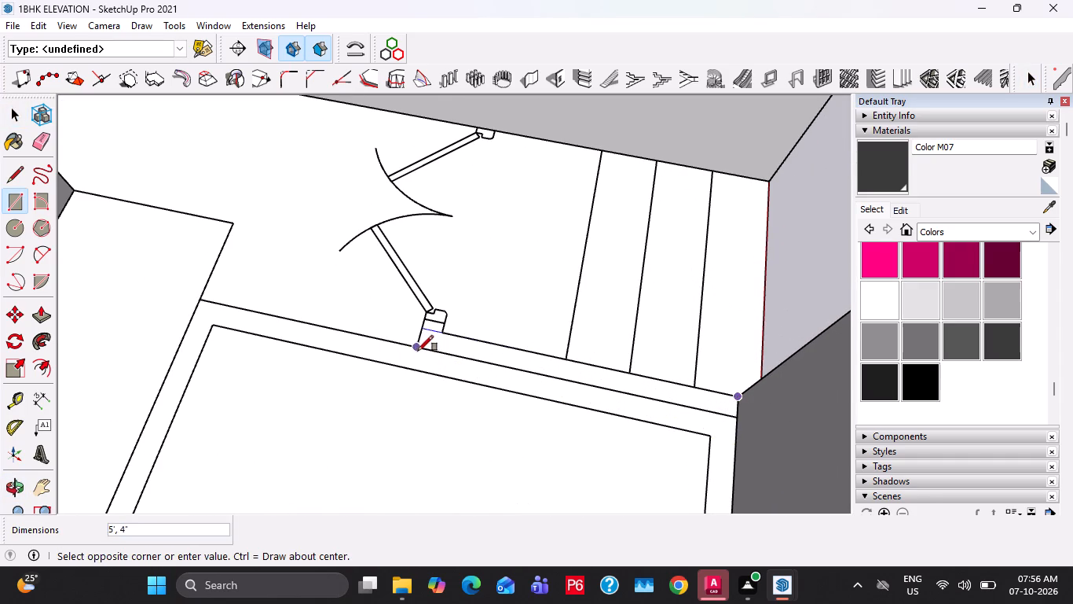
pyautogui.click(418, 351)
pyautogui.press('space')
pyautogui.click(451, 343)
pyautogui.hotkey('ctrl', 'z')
# Make the whole plot base slab a group.
pyautogui.tripleClick(491, 268)
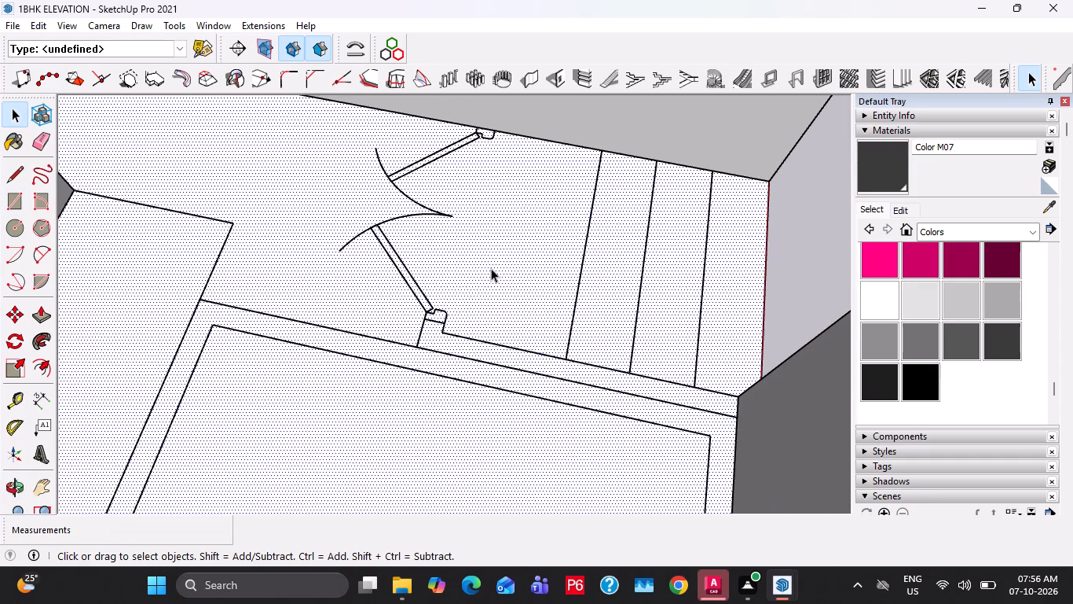
pyautogui.rightClick(491, 268)
pyautogui.click(568, 403)
pyautogui.click(688, 304)
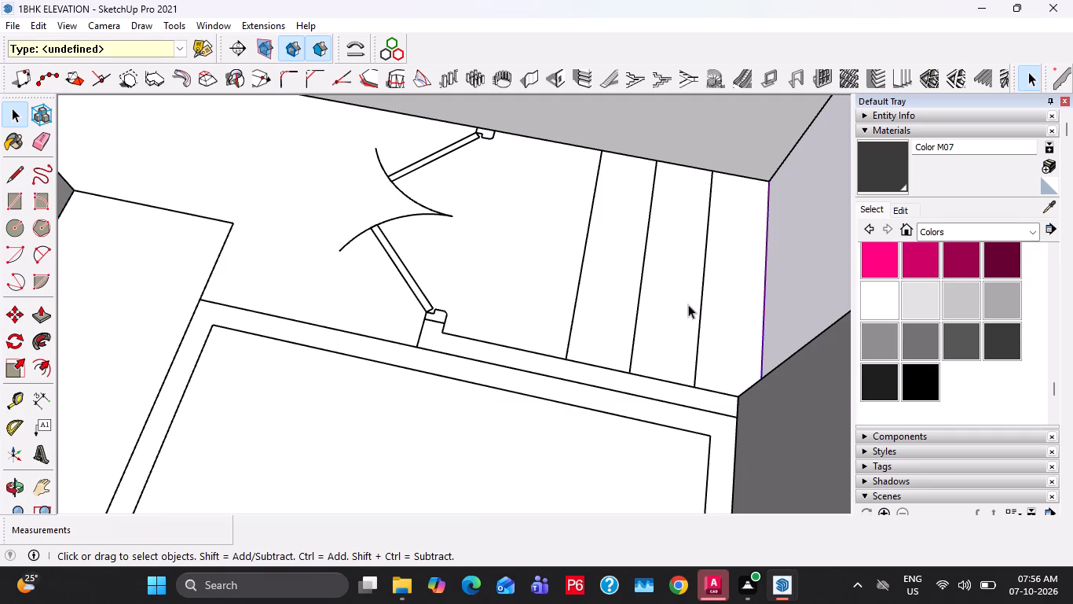
pyautogui.press('f')
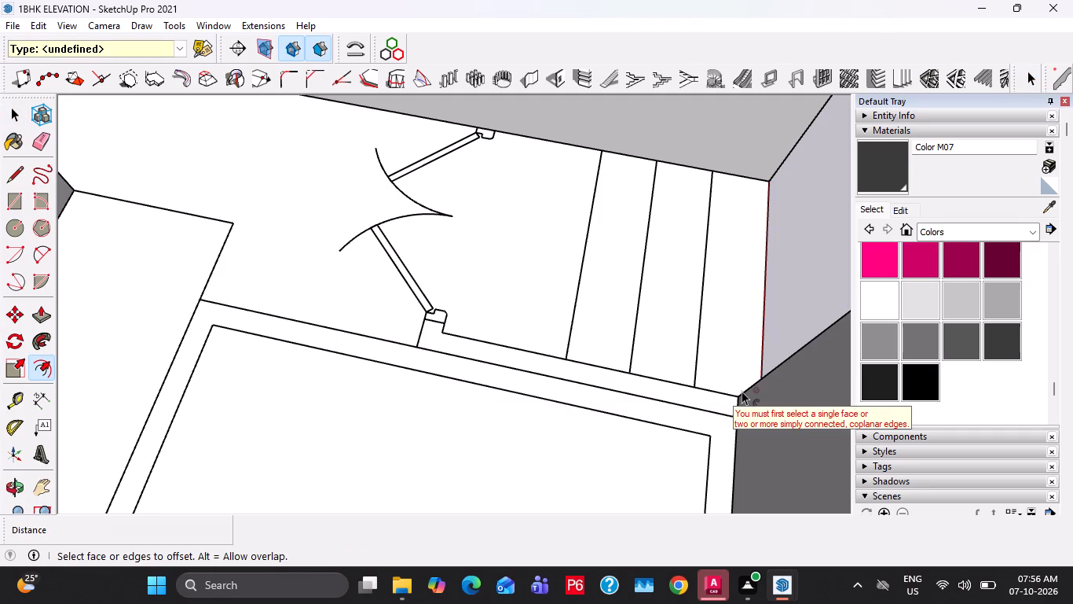
# Draw a 5' by 4" rectangle over the short wall strip beside the entrance steps, from the front compound wall to the gate post.
pyautogui.press('r')
pyautogui.click(740, 399)
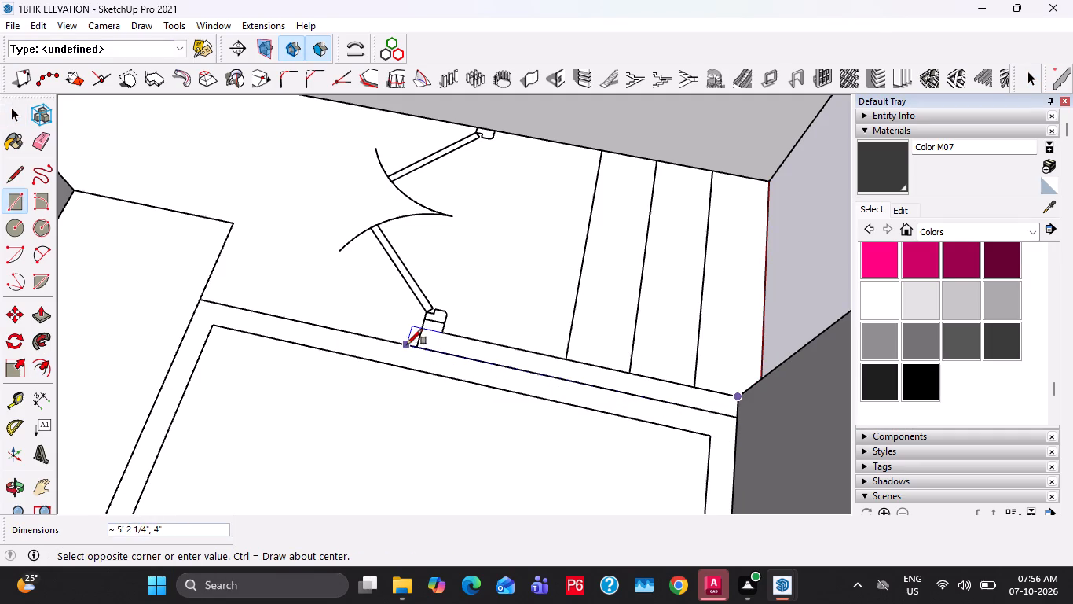
pyautogui.click(417, 347)
# Raise the 5' strip to the top of the front compound wall and make it a group.
pyautogui.press('space')
pyautogui.press('p')
pyautogui.click(435, 346)
pyautogui.scroll(-6, 431, 334)
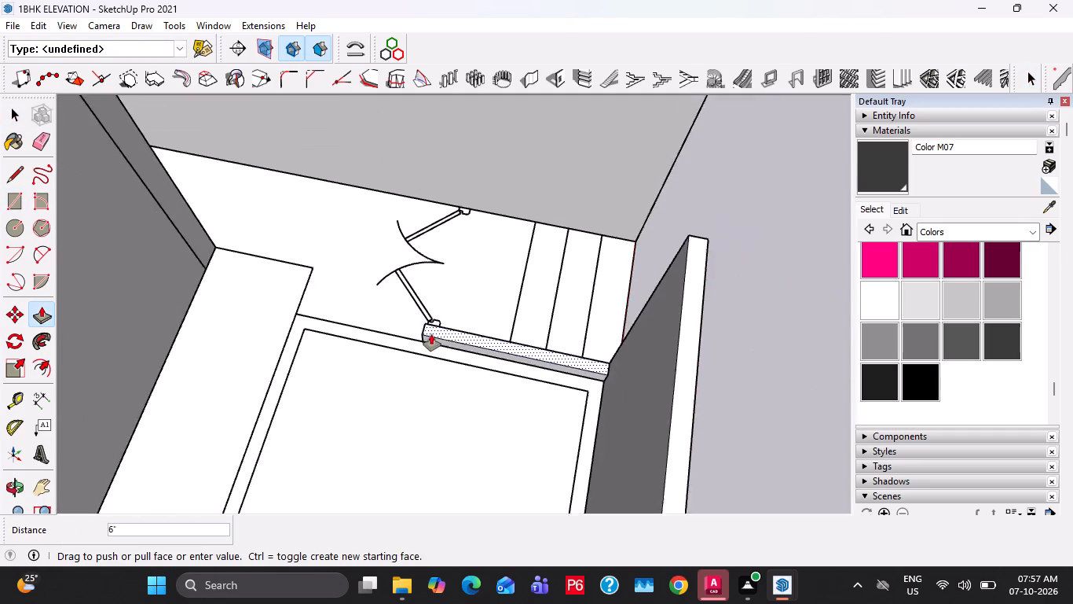
pyautogui.scroll(-1, 431, 334)
pyautogui.scroll(1, 431, 334)
pyautogui.scroll(-6, 431, 334)
pyautogui.click(546, 355)
pyautogui.moveTo(442, 312); pyautogui.dragTo(603, 357, button='middle')
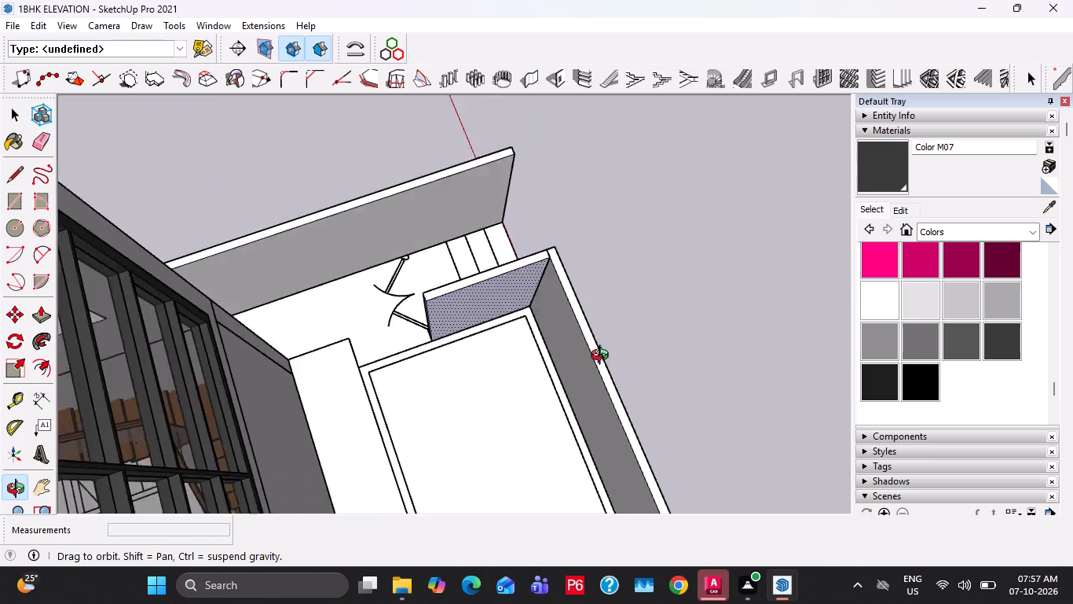
pyautogui.moveTo(603, 357); pyautogui.dragTo(814, 311, button='middle')
pyautogui.scroll(3, 500, 248)
pyautogui.press('space')
pyautogui.tripleClick(466, 283)
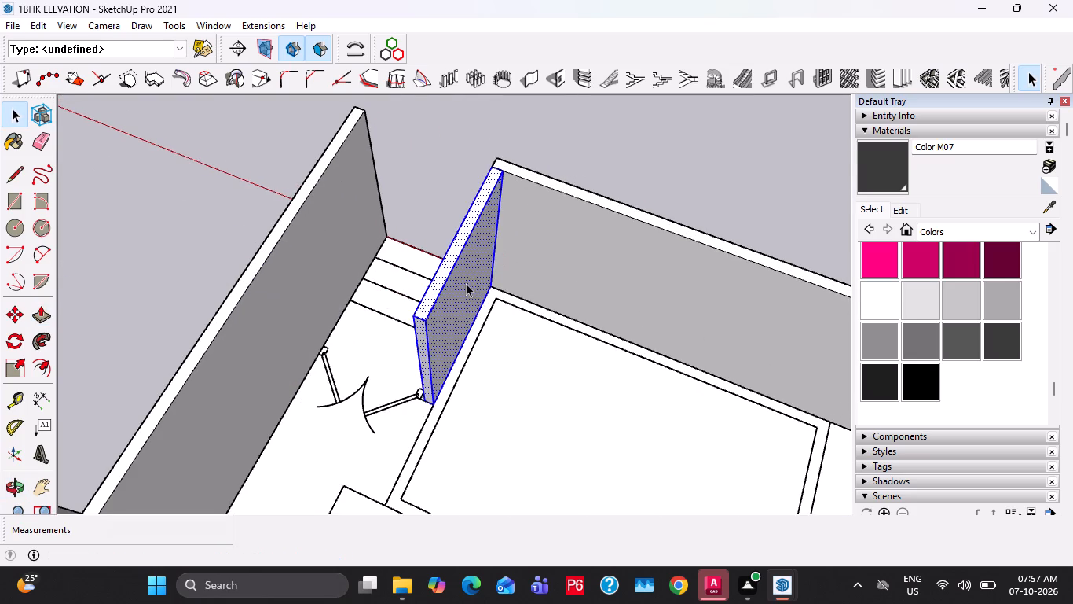
pyautogui.rightClick(466, 283)
pyautogui.click(515, 421)
# Draw a rectangle about 4' by 4" across the entrance gate opening, from the short wall's end to the entrance-side compound wall.
pyautogui.moveTo(397, 407); pyautogui.dragTo(551, 416, button='middle')
pyautogui.scroll(4, 438, 392)
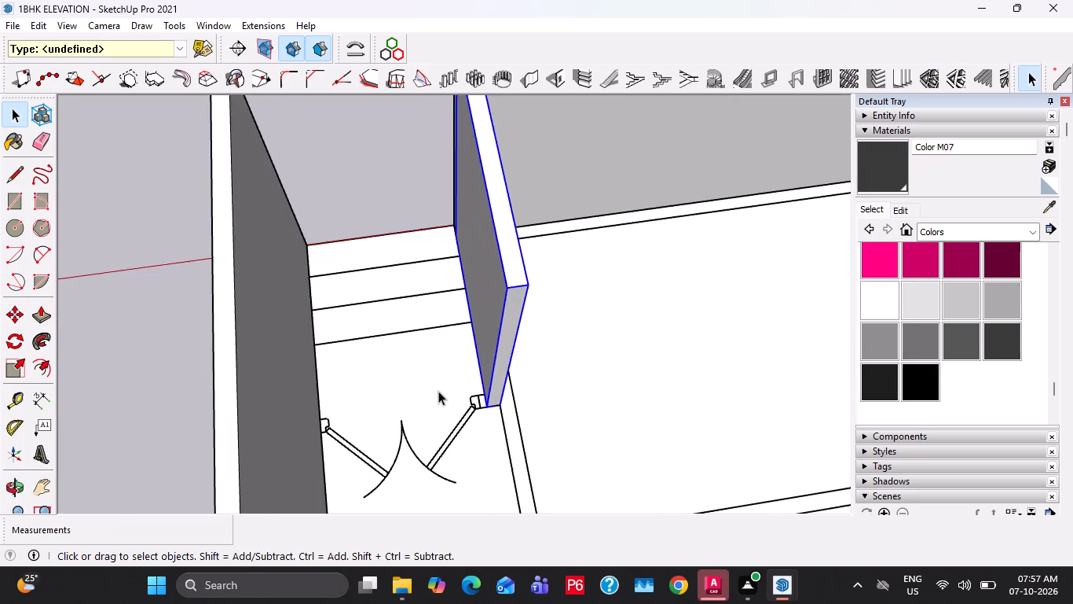
pyautogui.scroll(3, 438, 391)
pyautogui.press('r')
pyautogui.scroll(2, 491, 387)
pyautogui.click(507, 396)
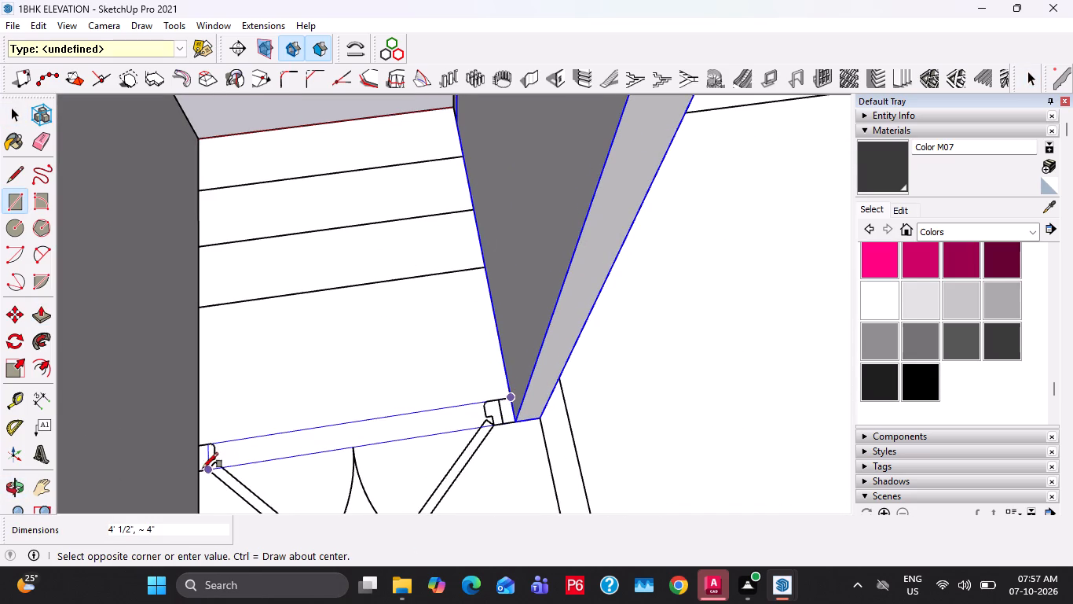
pyautogui.click(202, 469)
# Raise the gate strip to the top of the short entrance wall and make it a group.
pyautogui.press('space')
pyautogui.click(237, 459)
pyautogui.scroll(-5, 242, 452)
pyautogui.press('p')
pyautogui.click(242, 452)
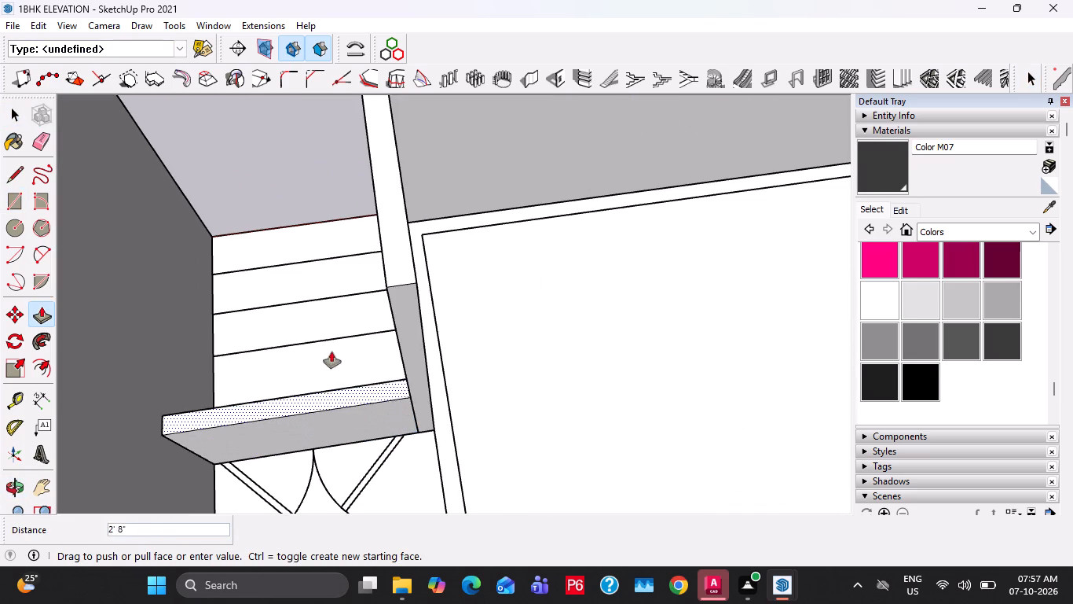
pyautogui.click(397, 285)
pyautogui.press('space')
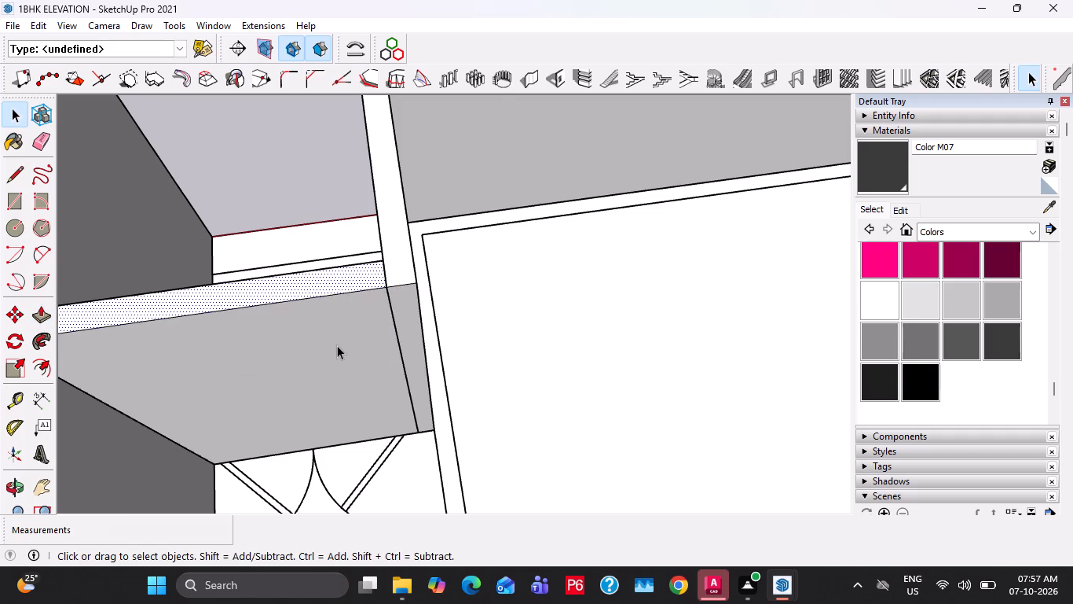
pyautogui.rightClick(337, 345)
pyautogui.tripleClick(337, 345)
pyautogui.rightClick(337, 345)
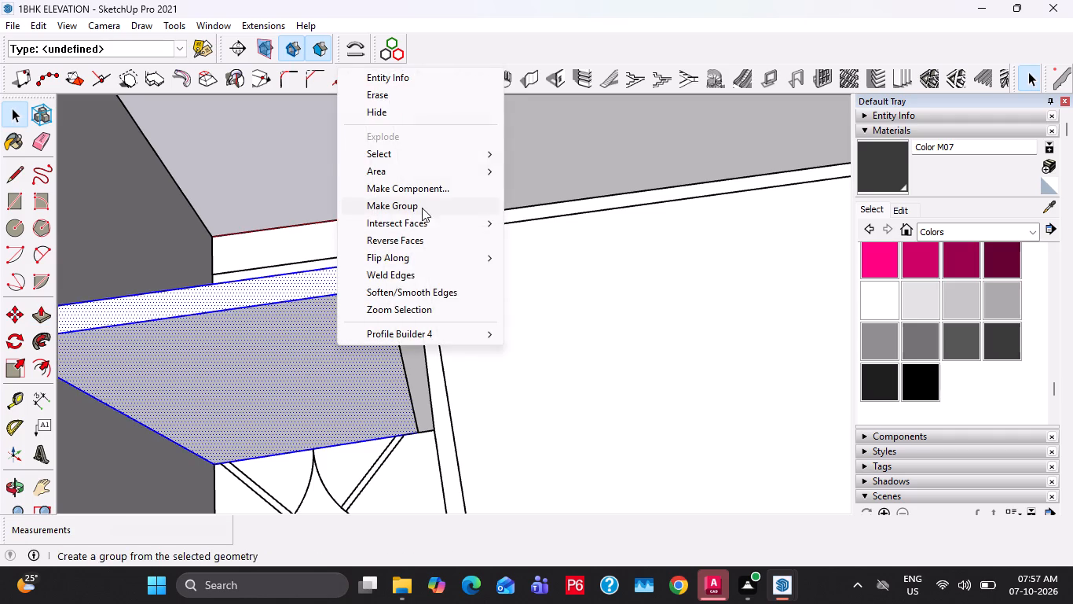
pyautogui.click(422, 208)
# Hide the gate block group to expose the gate posts on the plan.
pyautogui.moveTo(390, 357); pyautogui.dragTo(482, 300, button='middle')
pyautogui.scroll(5, 471, 352)
pyautogui.rightClick(370, 338)
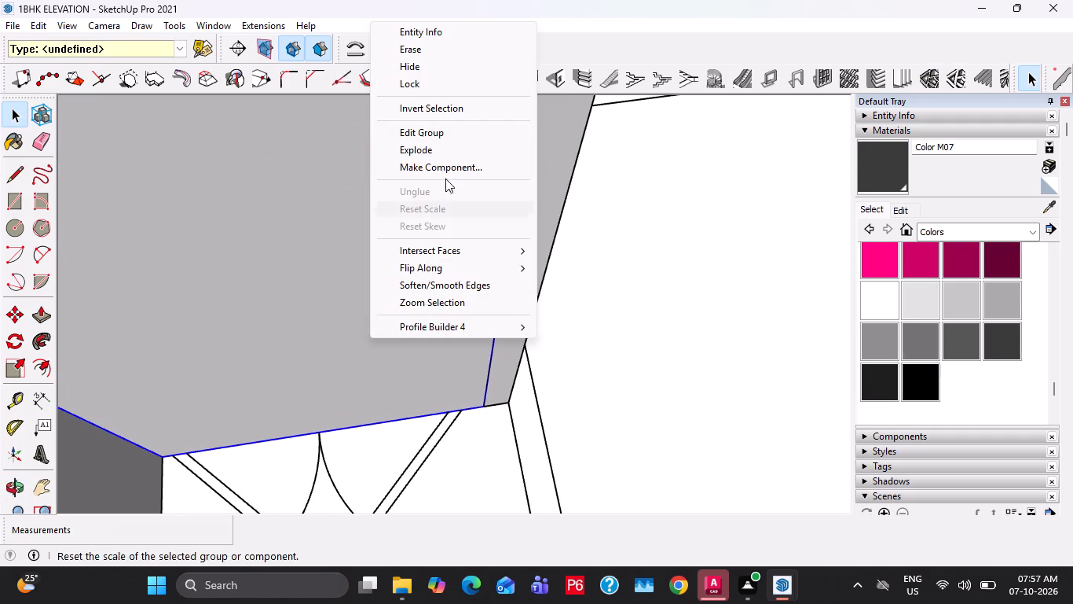
pyautogui.click(437, 67)
# Place guides on the base at both sides of the gate opening: along the short wall's post line and by the entrance-side wall.
pyautogui.press('t')
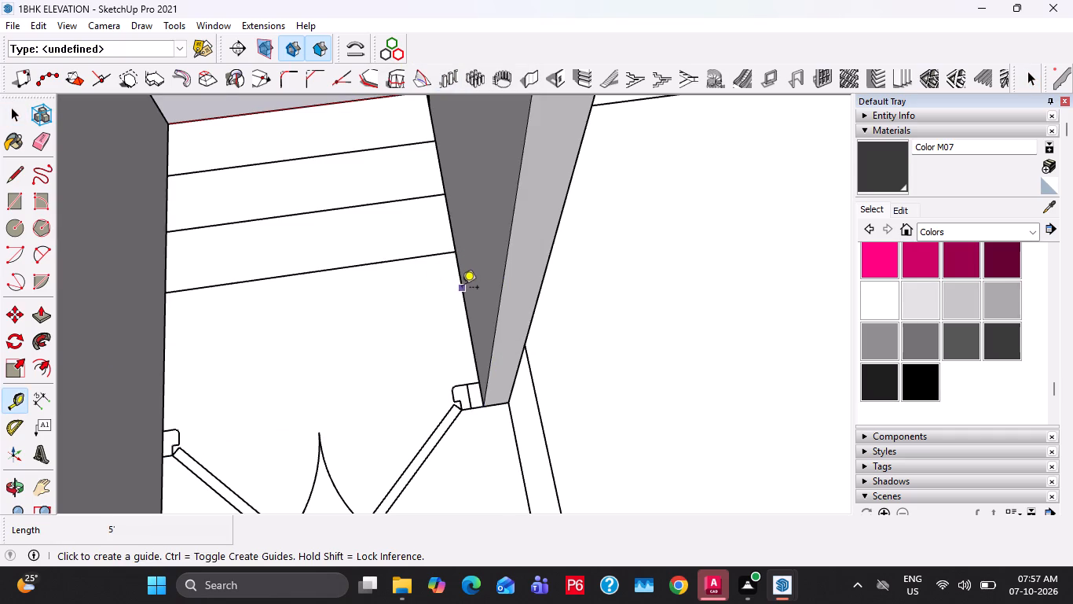
pyautogui.click(462, 289)
pyautogui.click(469, 400)
pyautogui.click(465, 350)
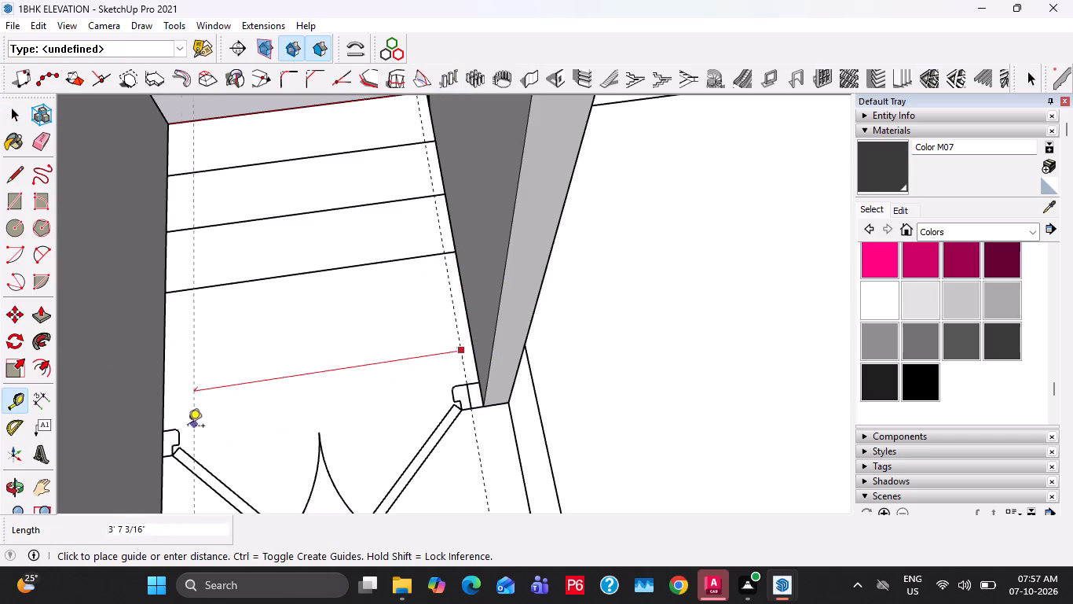
pyautogui.click(161, 435)
pyautogui.press('space')
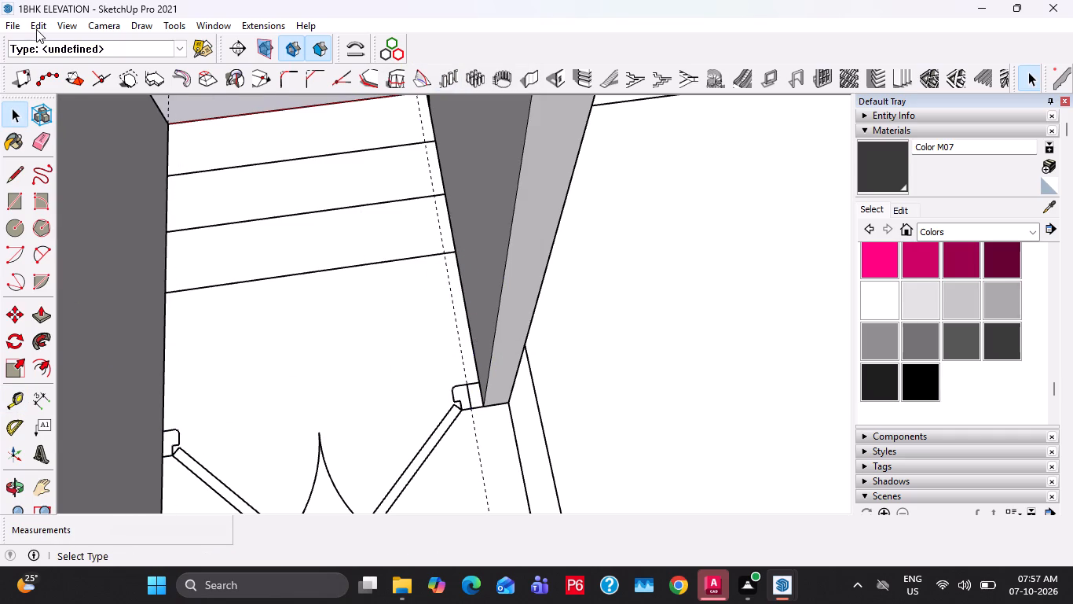
# Unhide the gate block group in the entrance opening.
pyautogui.click(36, 29)
pyautogui.click(72, 271)
pyautogui.click(335, 291)
# Place vertical guides on the gate block's face, one at the post line by the short wall and one at the outer side wall.
pyautogui.scroll(-2, 394, 297)
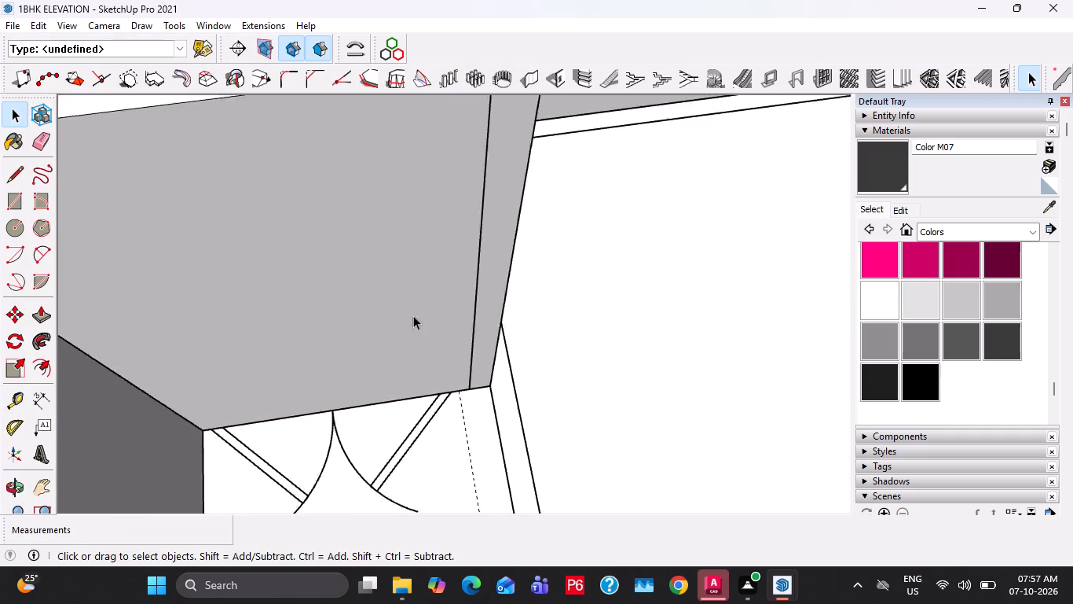
pyautogui.scroll(-4, 413, 315)
pyautogui.press('t')
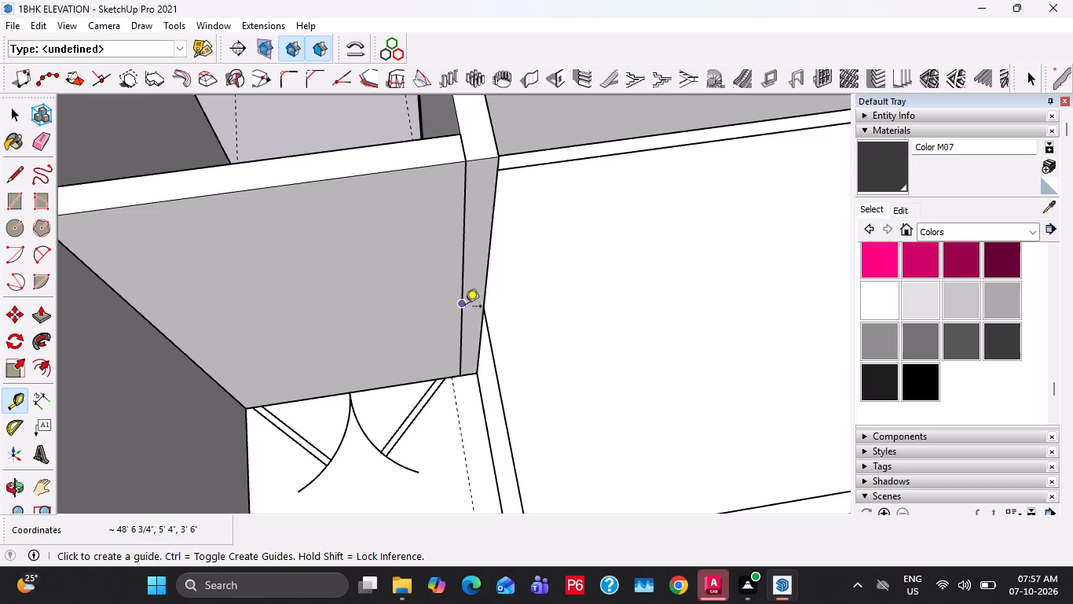
pyautogui.click(465, 308)
pyautogui.click(452, 380)
pyautogui.click(450, 348)
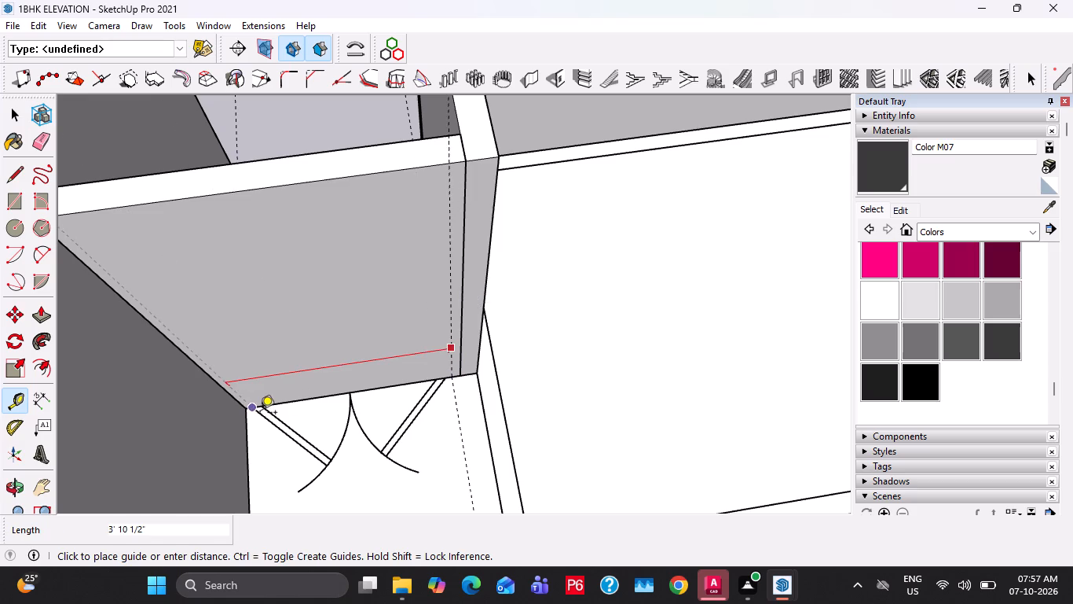
pyautogui.scroll(4, 247, 410)
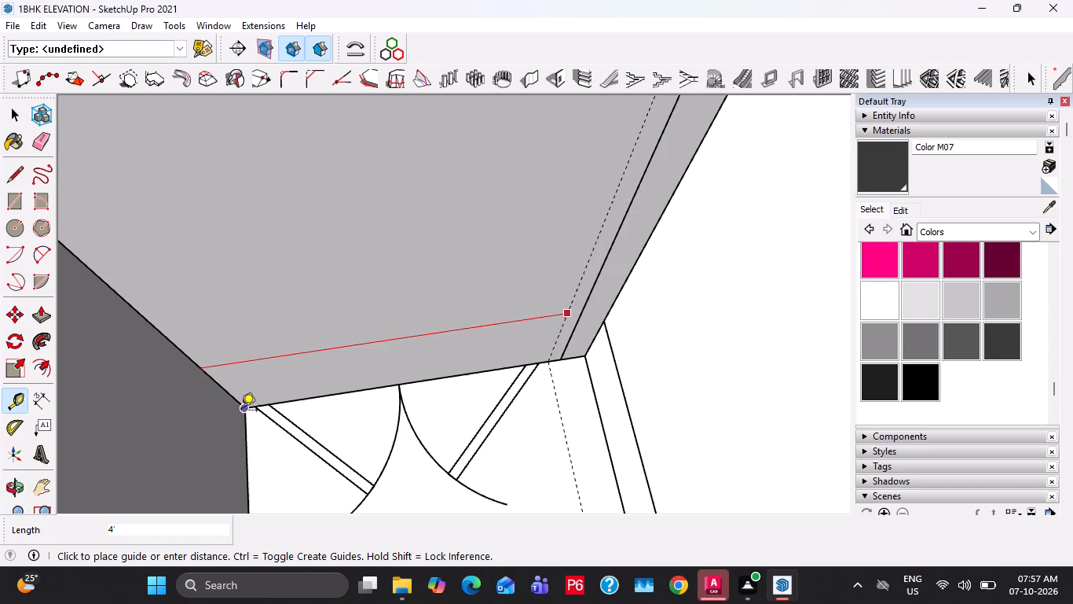
pyautogui.click(241, 411)
# Place a horizontal guide on the gate block 7' above its bottom edge.
pyautogui.scroll(-1, 399, 370)
pyautogui.press('space')
pyautogui.press('t')
pyautogui.click(466, 374)
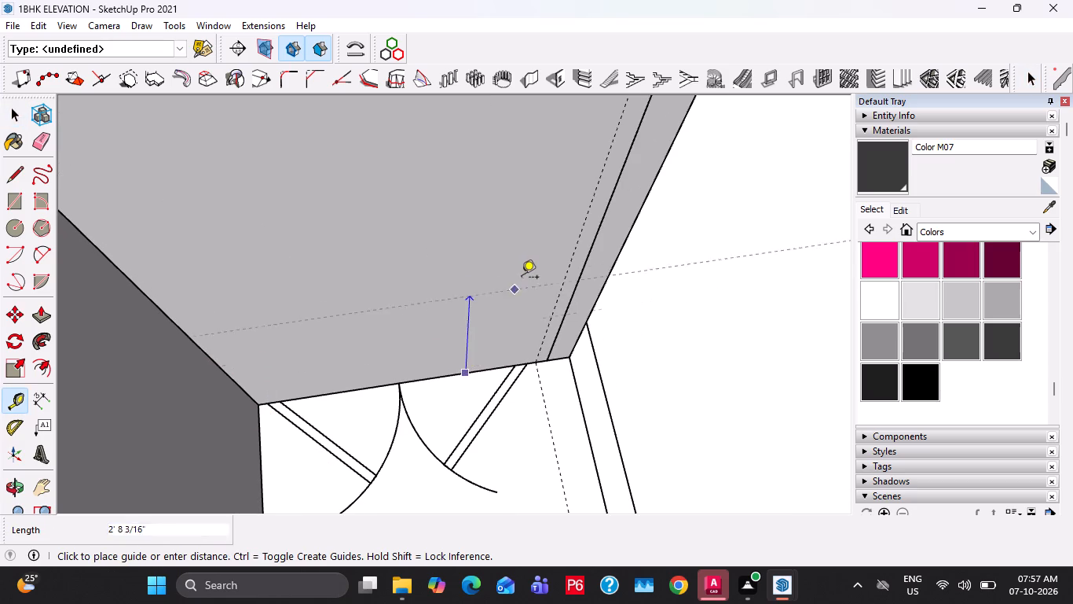
pyautogui.scroll(-3, 523, 275)
pyautogui.write("7'")
pyautogui.press('Return')
pyautogui.press('space')
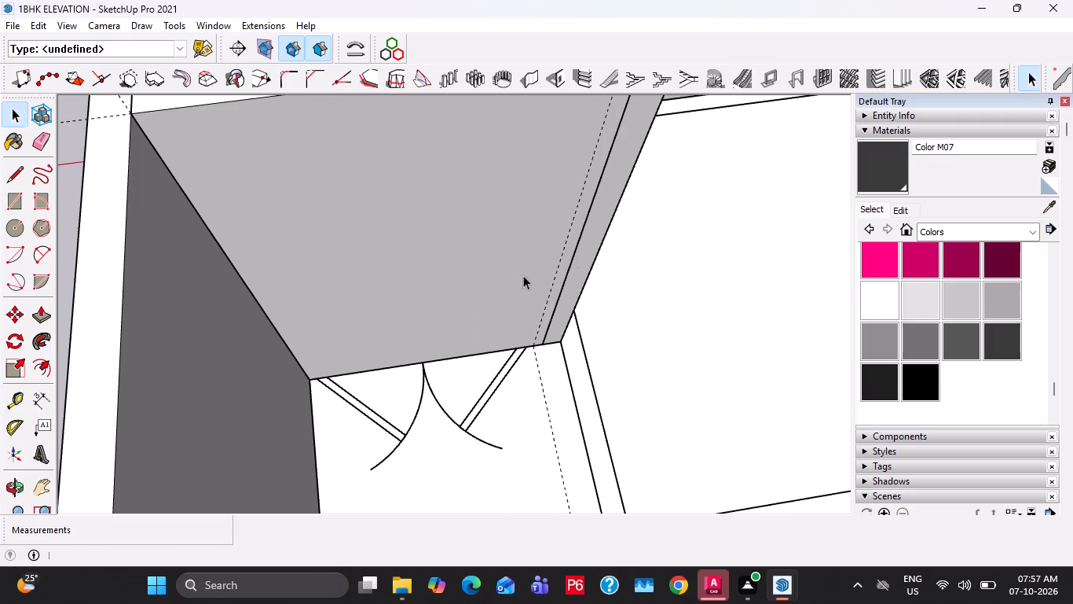
# Open the gate block group and raise its top face by 12'.
pyautogui.scroll(-4, 523, 275)
pyautogui.press('space')
pyautogui.doubleClick(463, 166)
pyautogui.doubleClick(463, 158)
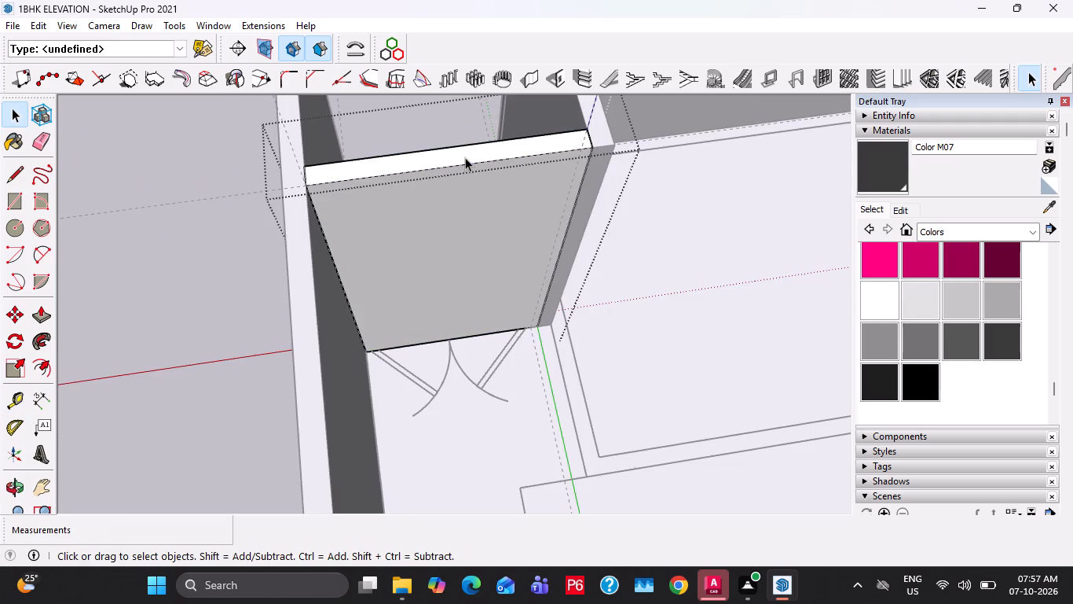
pyautogui.click(465, 157)
pyautogui.press('p')
pyautogui.click(471, 157)
pyautogui.scroll(-3, 468, 145)
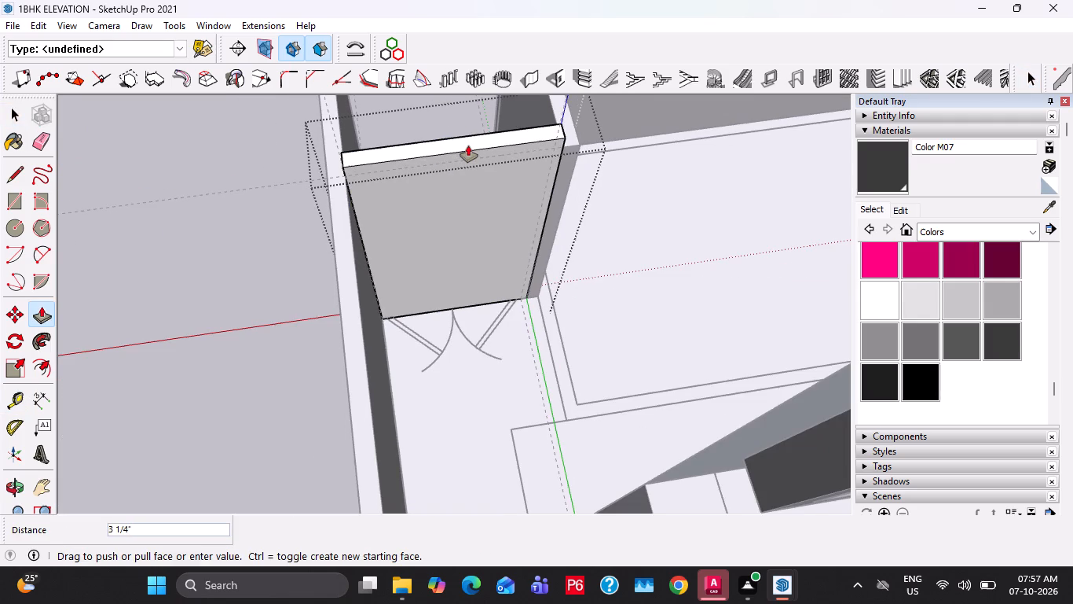
pyautogui.write("1'")
pyautogui.press('BackSpace')
pyautogui.write("2'")
pyautogui.press('Return')
pyautogui.press('space')
pyautogui.press('Escape')
pyautogui.press('Escape')
# Cut a 7' high gate opening through the block, using a rectangle from the horizontal guide down to the post-line guide at the base.
pyautogui.doubleClick(428, 209)
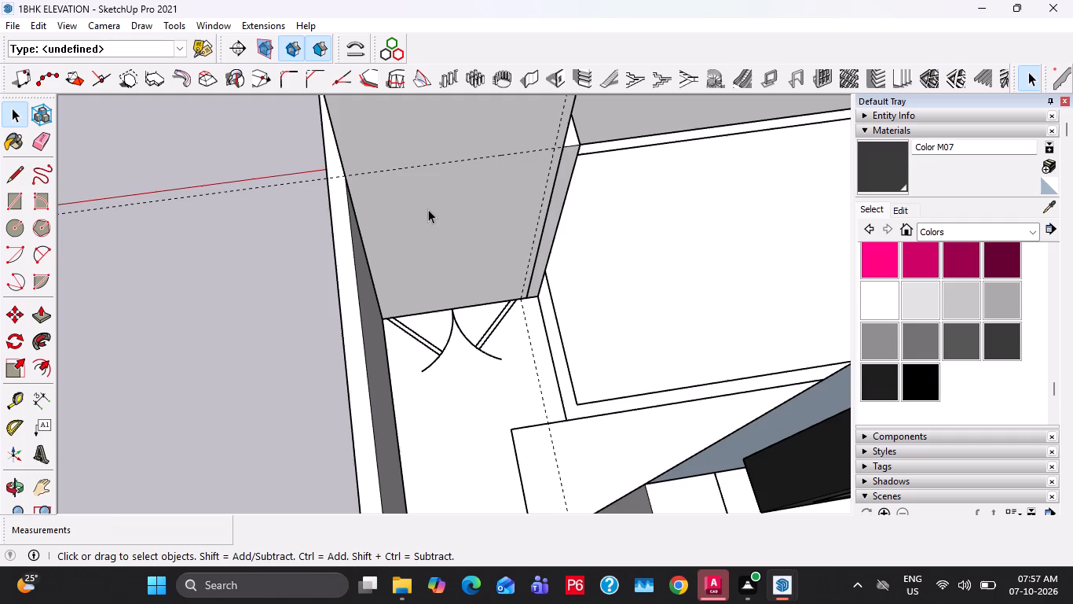
pyautogui.click(412, 199)
pyautogui.press('r')
pyautogui.click(347, 176)
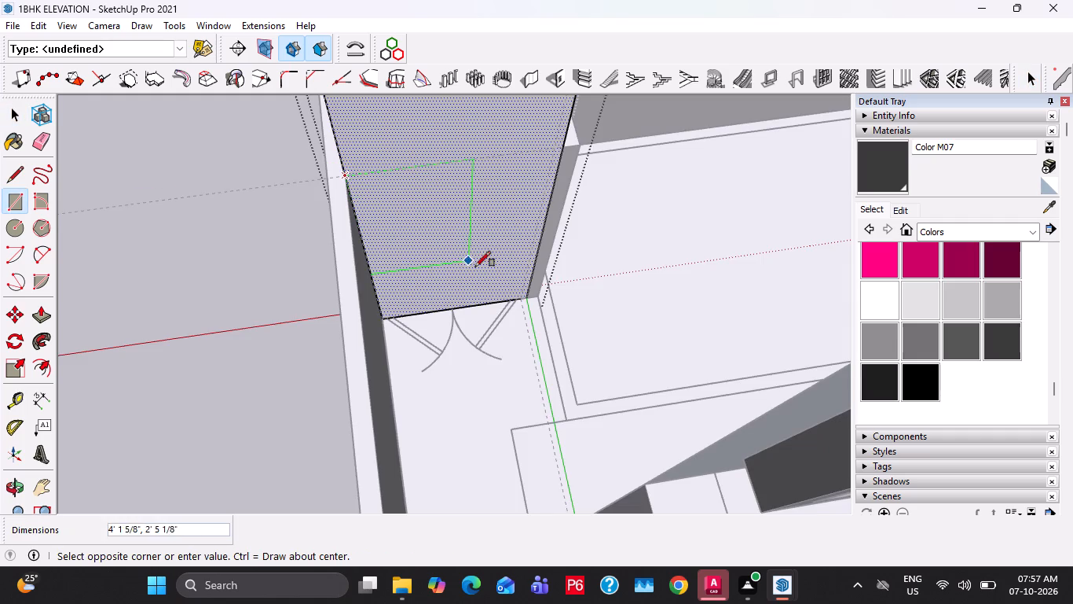
pyautogui.click(522, 300)
pyautogui.press('space')
pyautogui.click(496, 285)
pyautogui.press('p')
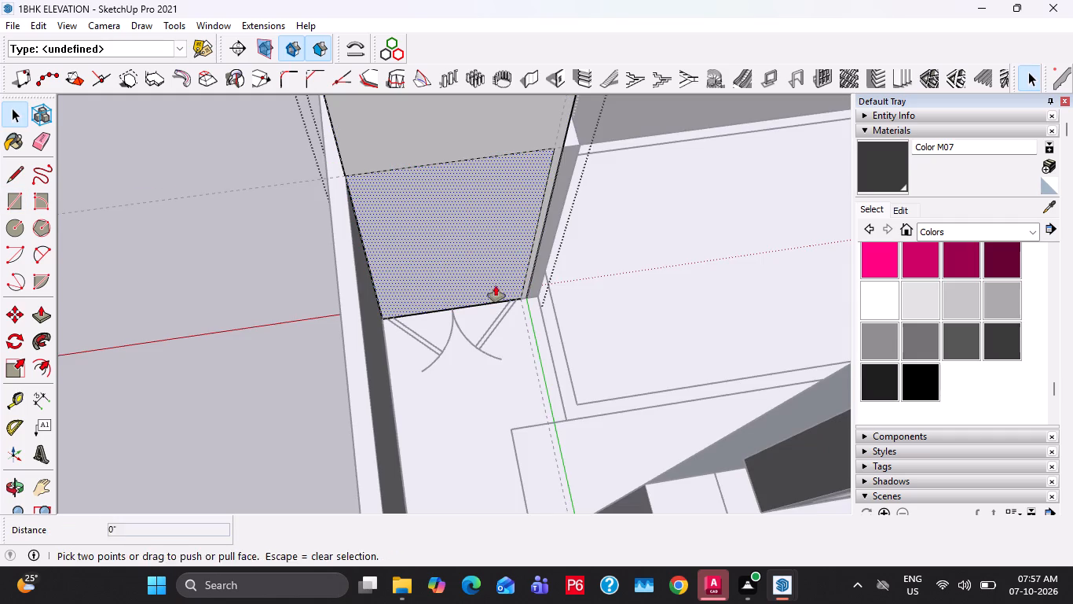
pyautogui.click(496, 285)
pyautogui.click(456, 217)
pyautogui.press('space')
pyautogui.scroll(-6, 455, 217)
pyautogui.moveTo(471, 239); pyautogui.dragTo(339, 259, button='middle')
pyautogui.press('Escape')
pyautogui.press('Escape')
# Reopen the gate block group and lower its top face by 8', followed by a further 2'.
pyautogui.scroll(-4, 444, 209)
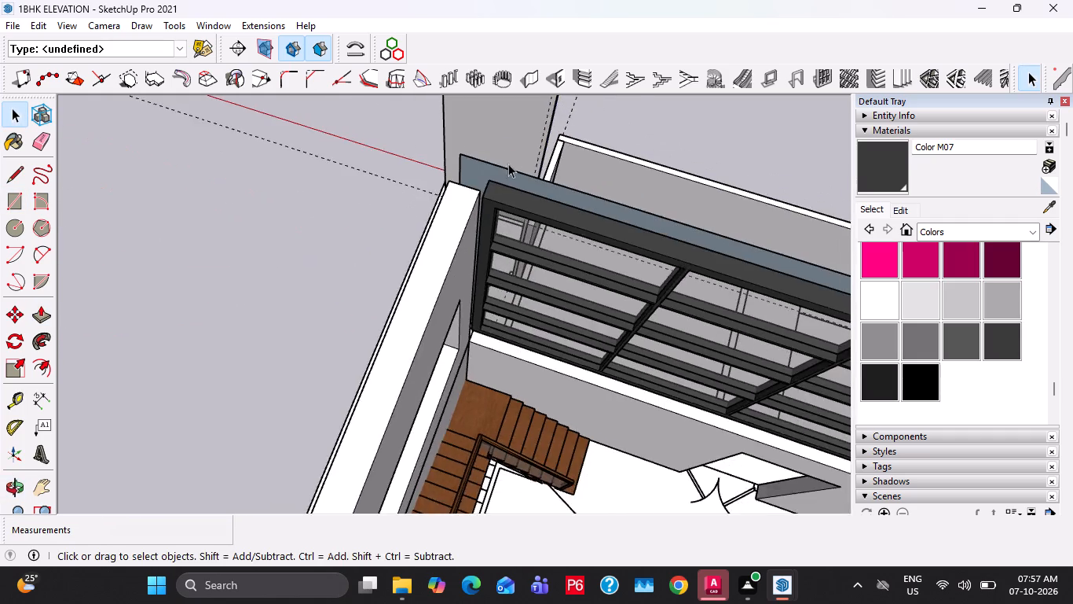
pyautogui.keyDown('shift'); pyautogui.moveTo(510, 166); pyautogui.dragTo(537, 352, button='middle'); pyautogui.keyUp('shift')
pyautogui.moveTo(536, 349); pyautogui.dragTo(690, 293, button='middle')
pyautogui.hotkey('ctrl', 'z')
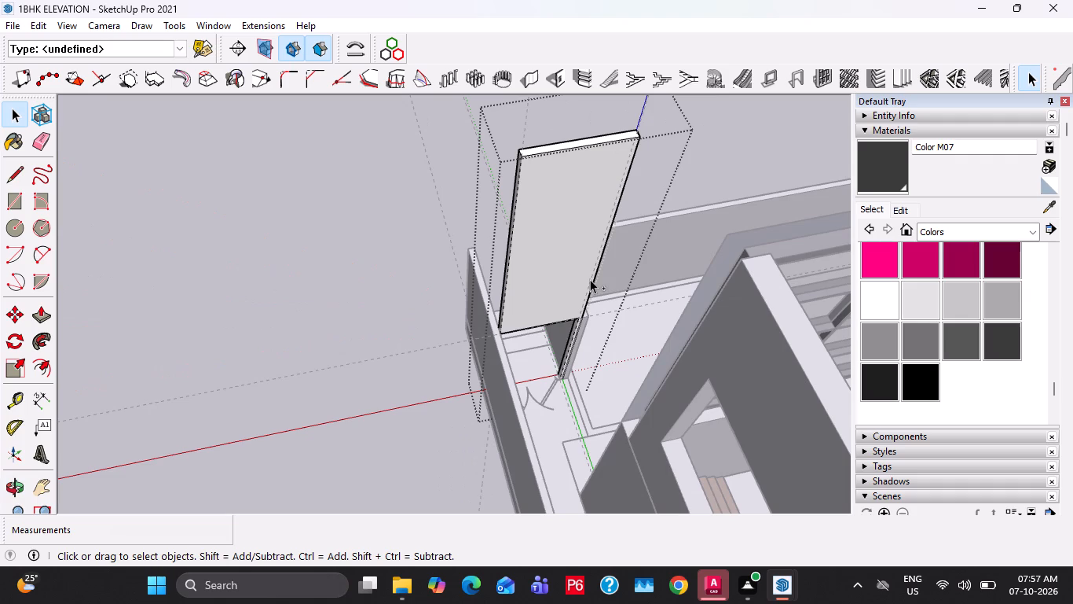
pyautogui.doubleClick(573, 193)
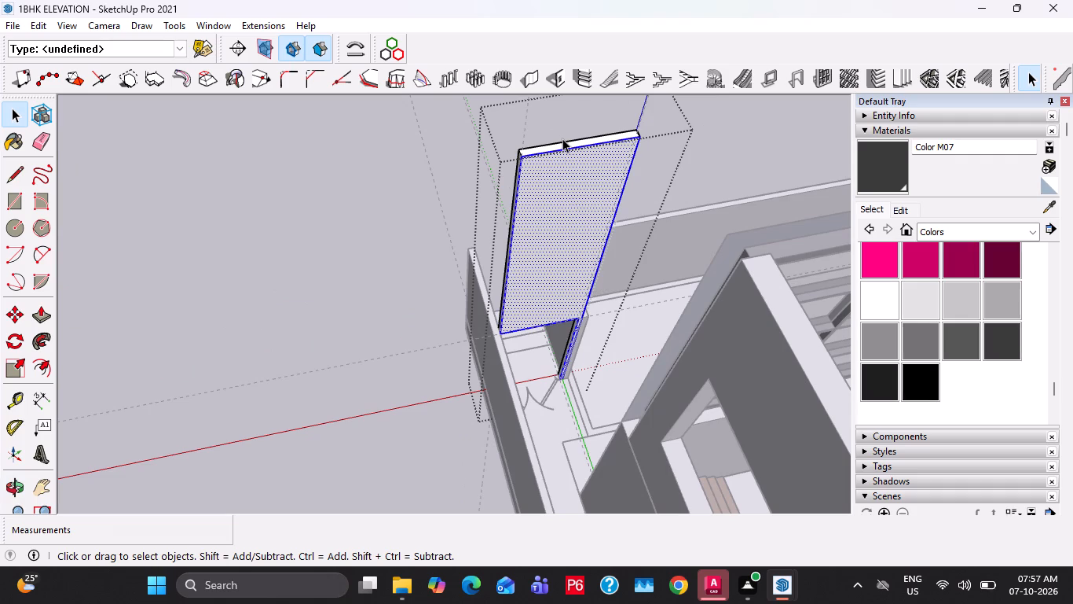
pyautogui.click(562, 138)
pyautogui.press('p')
pyautogui.click(558, 149)
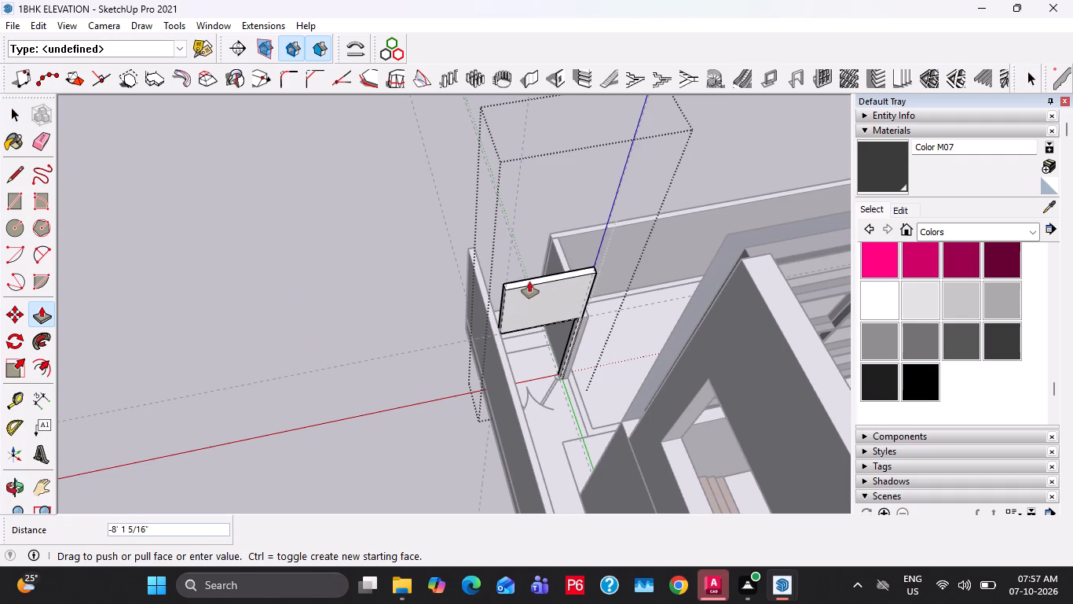
pyautogui.write("8'")
pyautogui.press('Return')
pyautogui.scroll(4, 531, 287)
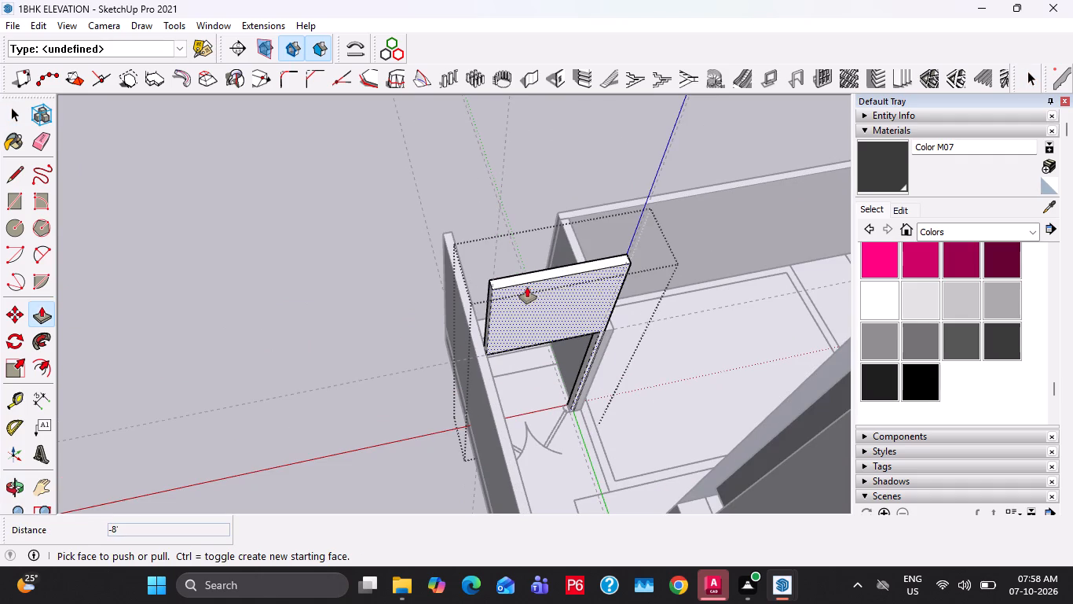
pyautogui.click(526, 280)
pyautogui.write("2'")
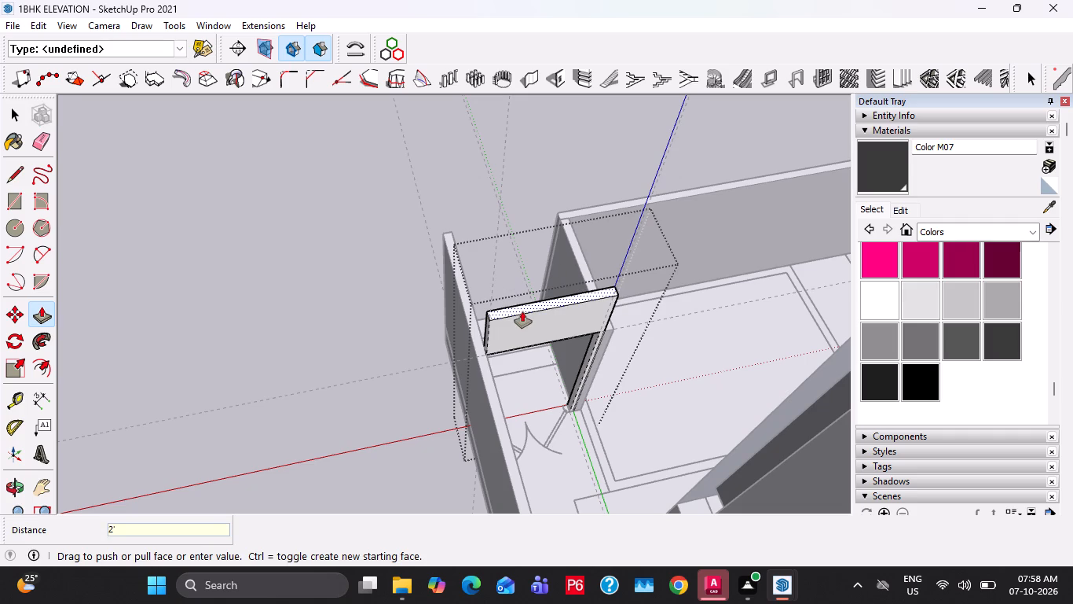
pyautogui.press('Return')
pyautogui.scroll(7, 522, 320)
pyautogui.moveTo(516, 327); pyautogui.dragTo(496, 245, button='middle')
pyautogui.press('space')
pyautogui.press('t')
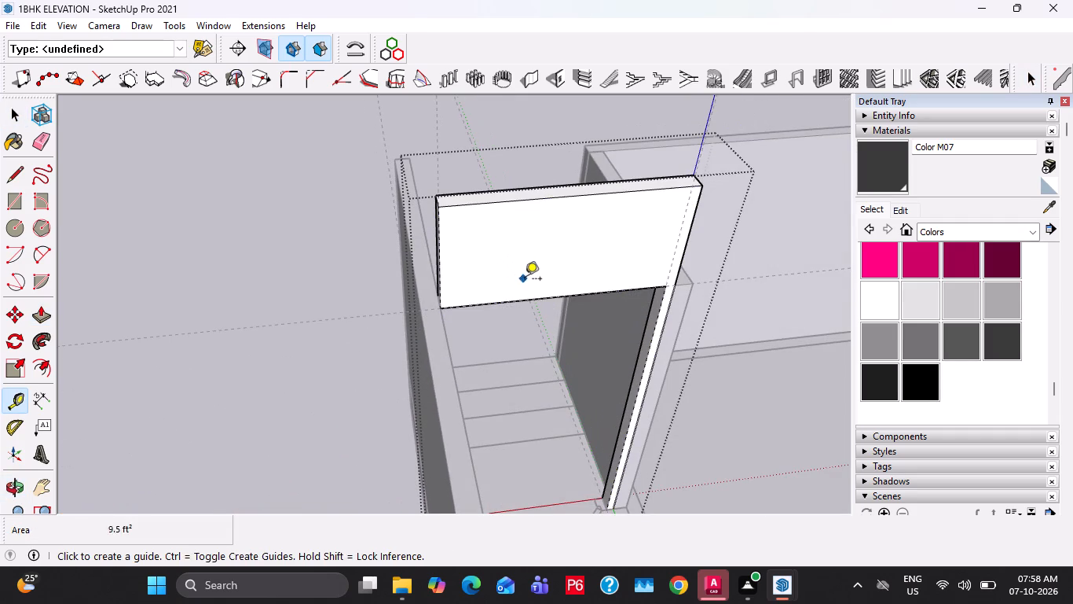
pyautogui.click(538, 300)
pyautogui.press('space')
# Open the outer side wall group and draw a line across its top face in line with the gate block.
pyautogui.scroll(-3, 452, 330)
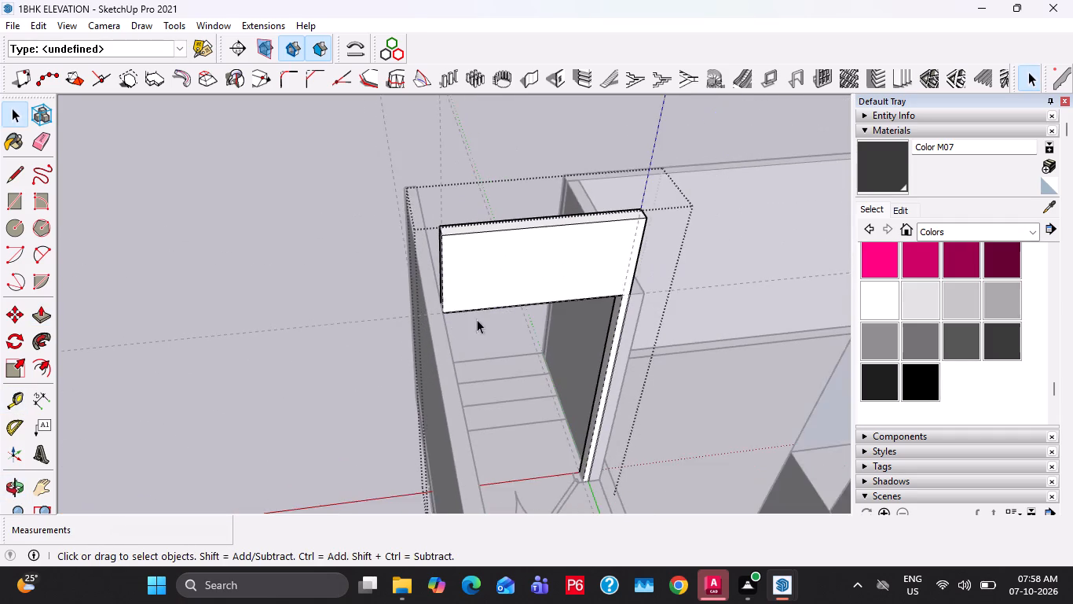
pyautogui.moveTo(494, 309); pyautogui.dragTo(629, 313, button='middle')
pyautogui.press('Escape')
pyautogui.scroll(3, 522, 282)
pyautogui.press('Escape')
pyautogui.doubleClick(501, 309)
pyautogui.scroll(4, 501, 309)
pyautogui.click(491, 315)
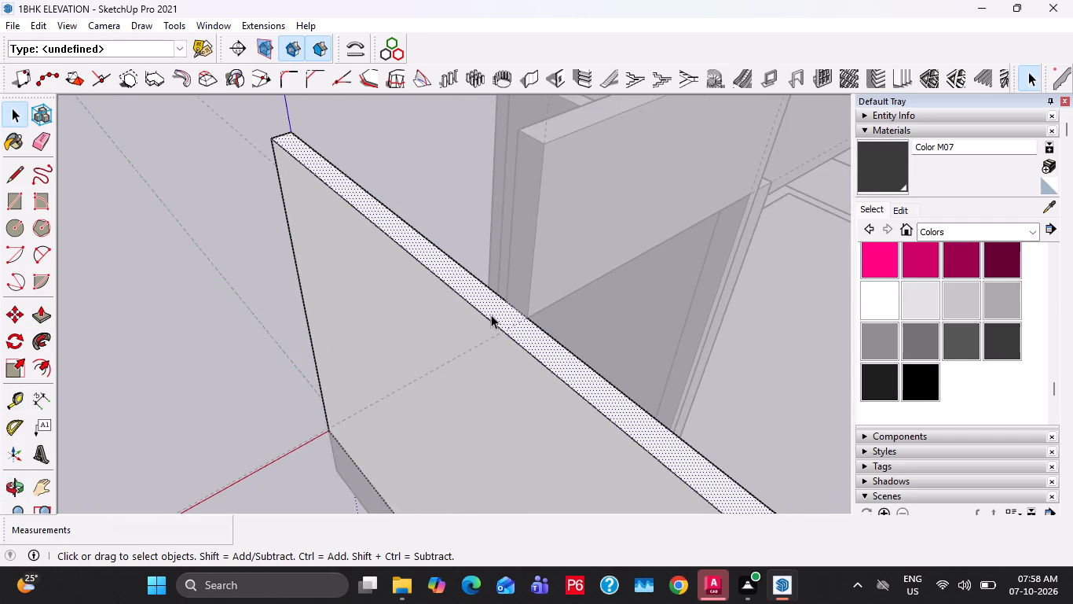
pyautogui.scroll(3, 491, 315)
pyautogui.press('l')
pyautogui.click(536, 319)
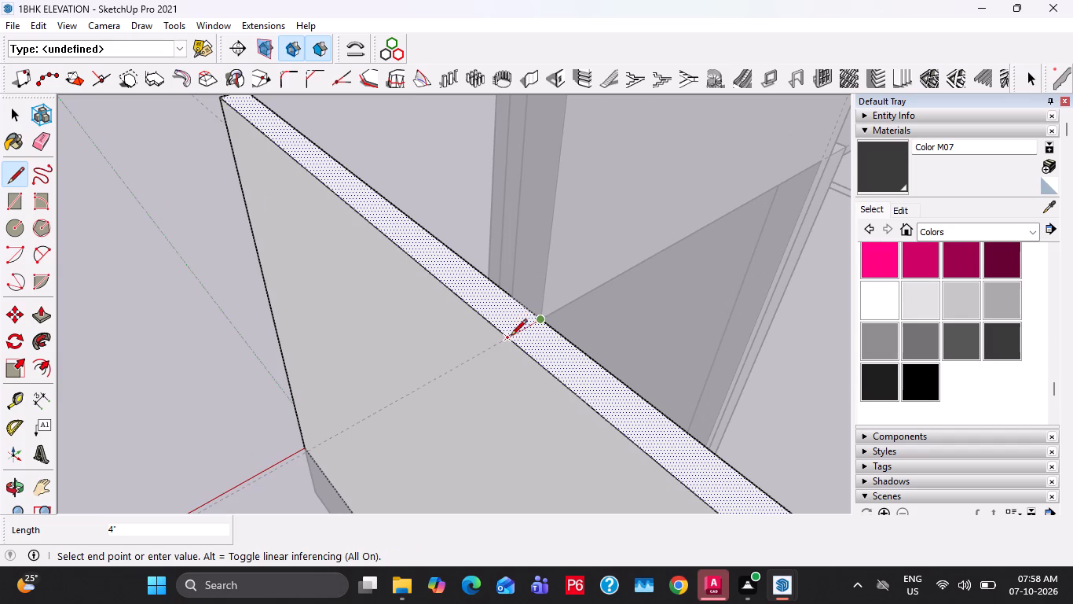
pyautogui.press('space')
pyautogui.click(511, 336)
pyautogui.press('l')
pyautogui.click(536, 317)
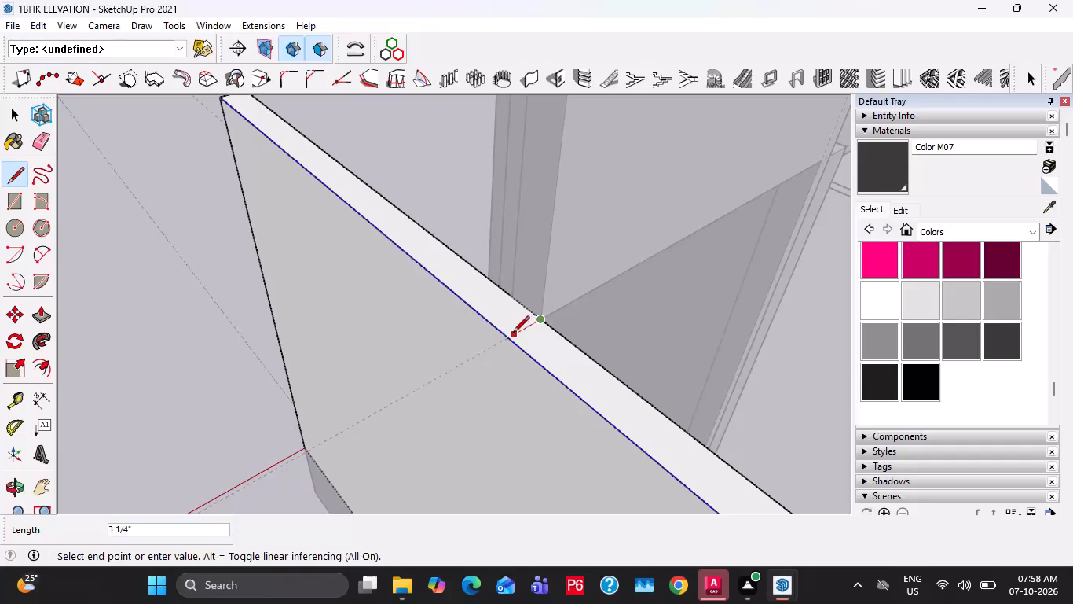
pyautogui.click(513, 333)
# Raise the outer side wall's front section beside the entrance steps to the top of the gate block.
pyautogui.press('space')
pyautogui.click(511, 311)
pyautogui.scroll(-3, 511, 311)
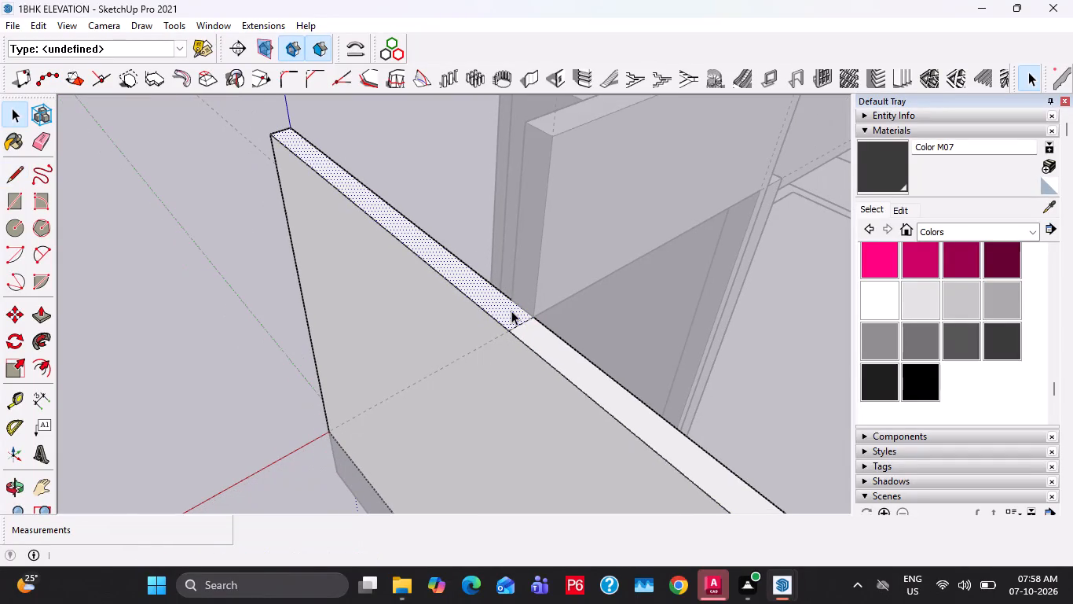
pyautogui.click(511, 311)
pyautogui.press('p')
pyautogui.click(511, 311)
pyautogui.scroll(-5, 511, 308)
pyautogui.click(495, 286)
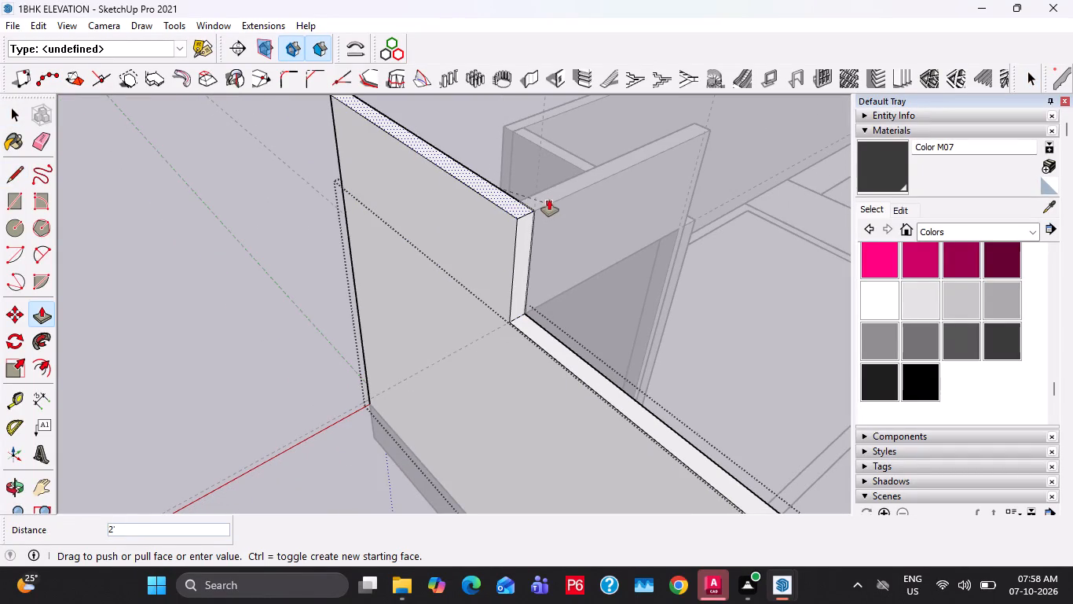
pyautogui.click(549, 198)
pyautogui.press('space')
# Open the short entrance wall group and raise its top face level with the gate block's top.
pyautogui.moveTo(577, 201); pyautogui.dragTo(298, 260, button='middle')
pyautogui.scroll(-4, 298, 260)
pyautogui.moveTo(505, 350); pyautogui.dragTo(471, 355, button='middle')
pyautogui.scroll(7, 471, 355)
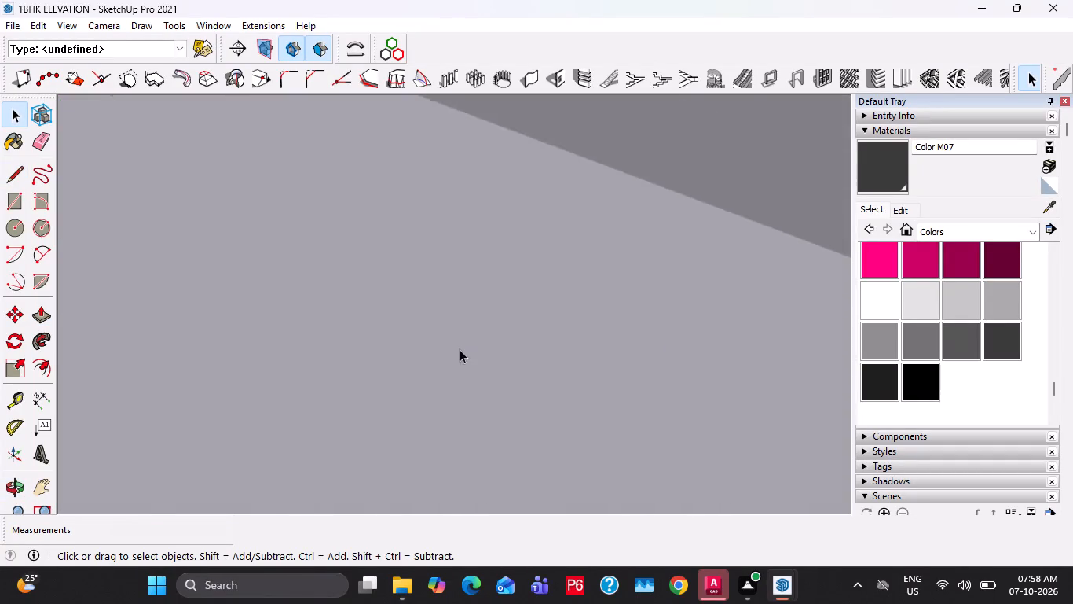
pyautogui.scroll(12, 460, 349)
pyautogui.press('Escape')
pyautogui.moveTo(580, 296); pyautogui.dragTo(335, 333, button='middle')
pyautogui.press('Escape')
pyautogui.scroll(-6, 335, 333)
pyautogui.moveTo(561, 358); pyautogui.dragTo(478, 367, button='middle')
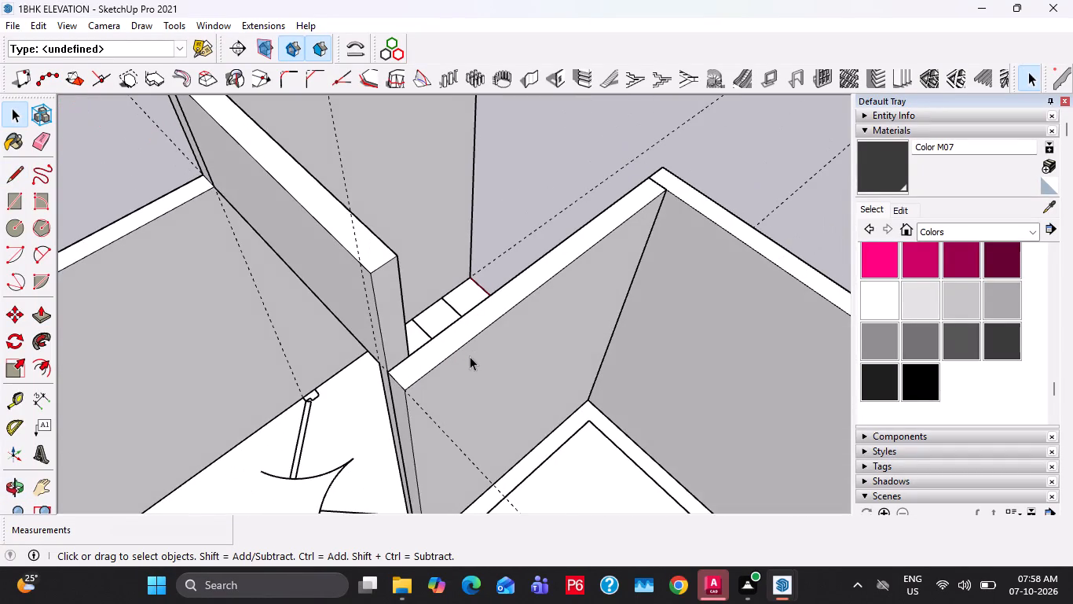
pyautogui.doubleClick(467, 352)
pyautogui.click(461, 329)
pyautogui.press('p')
pyautogui.click(461, 329)
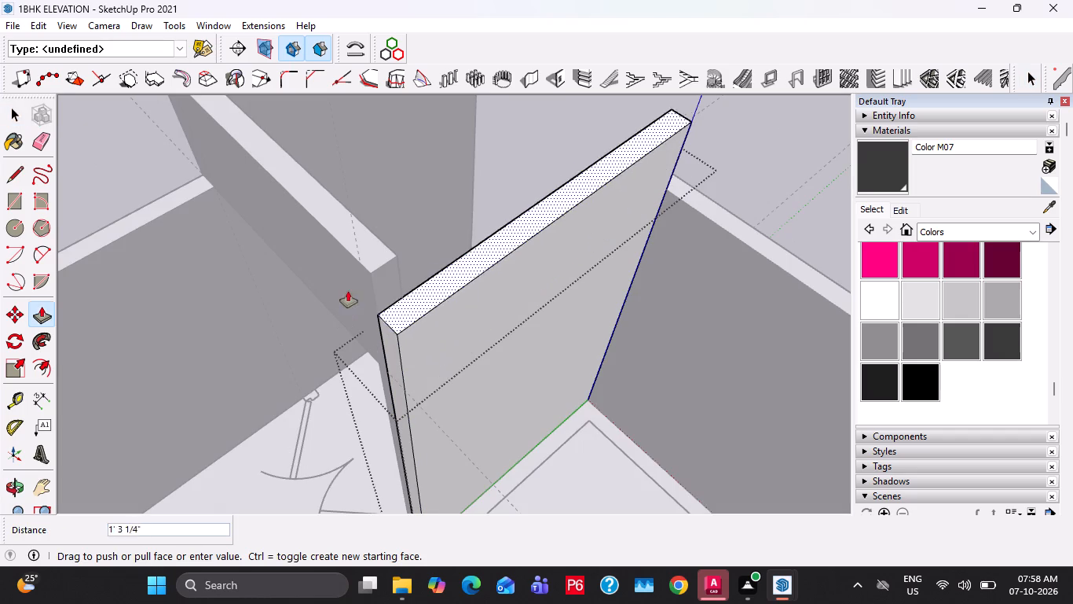
pyautogui.click(371, 262)
pyautogui.press('space')
pyautogui.scroll(-11, 372, 272)
pyautogui.press('Escape')
pyautogui.press('Escape')
# Open the base group and draw a 4' 2" by 1' rectangle over the outermost entrance step.
pyautogui.moveTo(559, 266); pyautogui.dragTo(203, 238, button='middle')
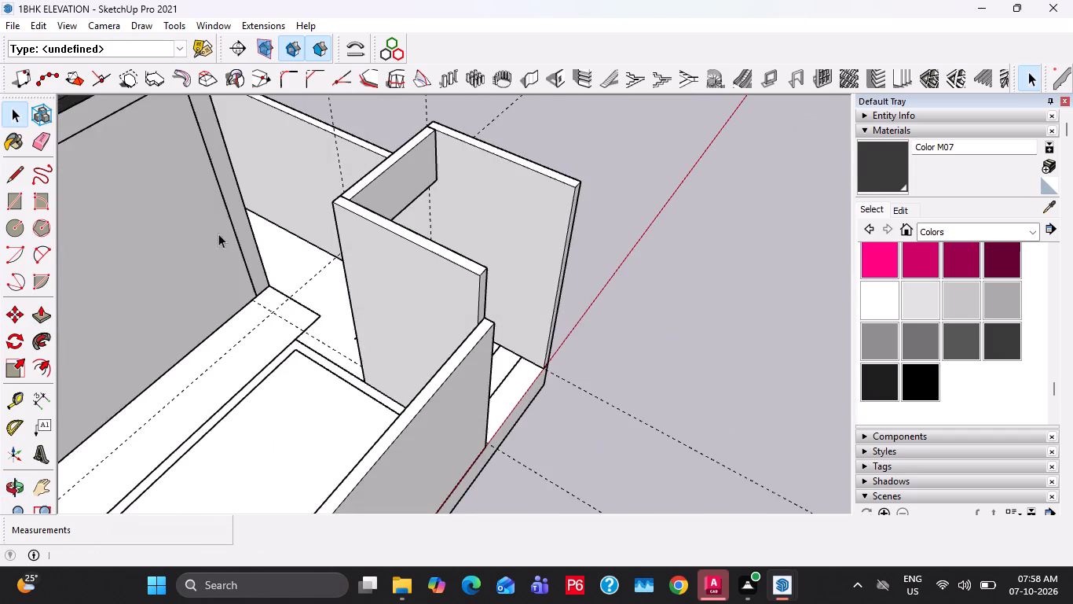
pyautogui.moveTo(674, 263); pyautogui.dragTo(482, 258, button='middle')
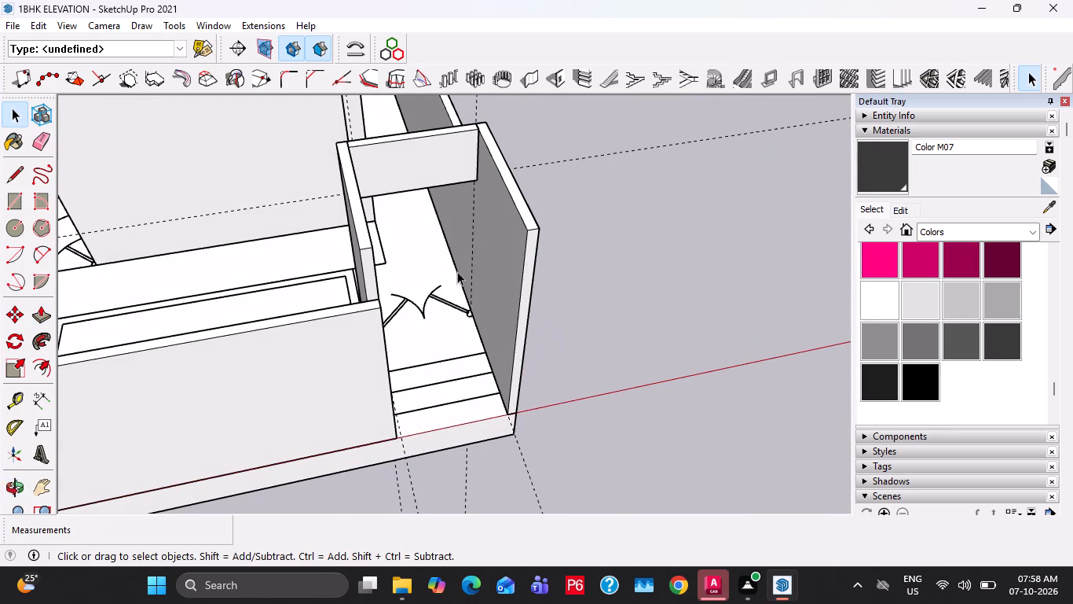
pyautogui.moveTo(354, 319); pyautogui.dragTo(319, 341, button='middle')
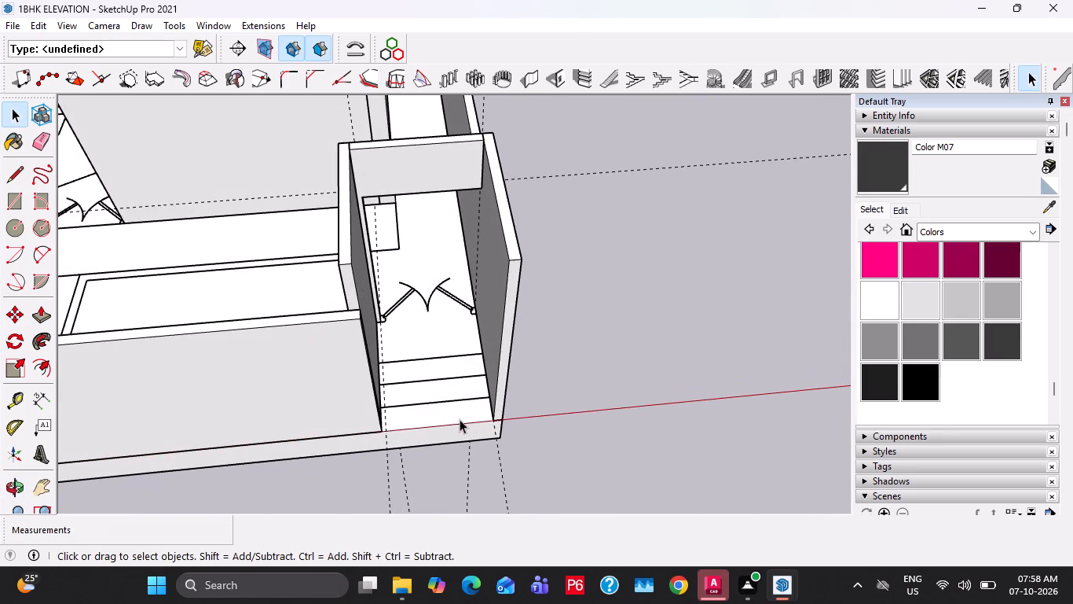
pyautogui.scroll(6, 456, 416)
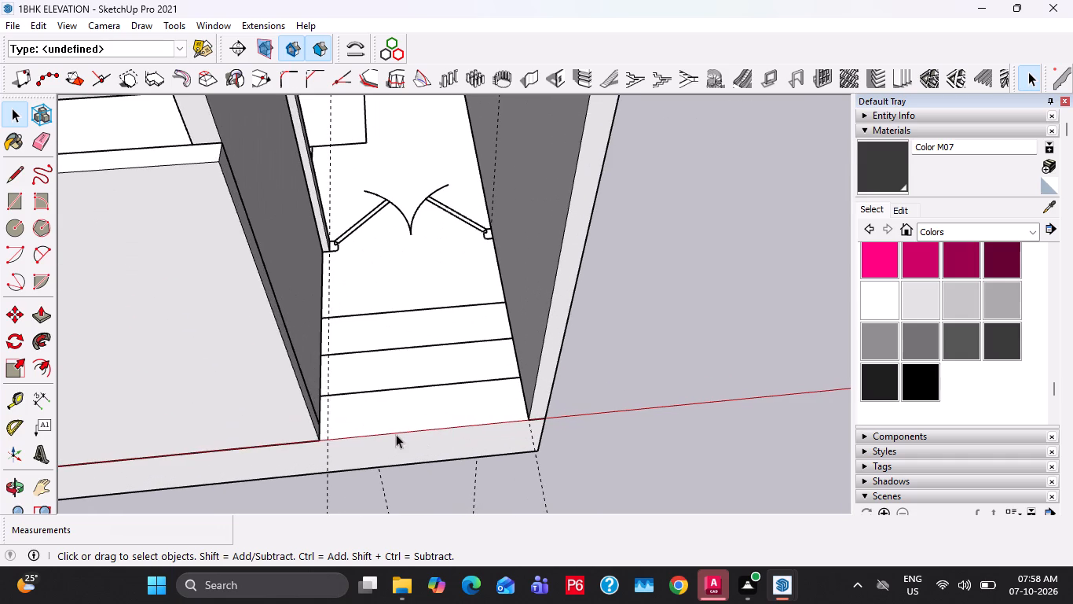
pyautogui.doubleClick(387, 411)
pyautogui.click(331, 423)
pyautogui.scroll(3, 364, 418)
pyautogui.press('r')
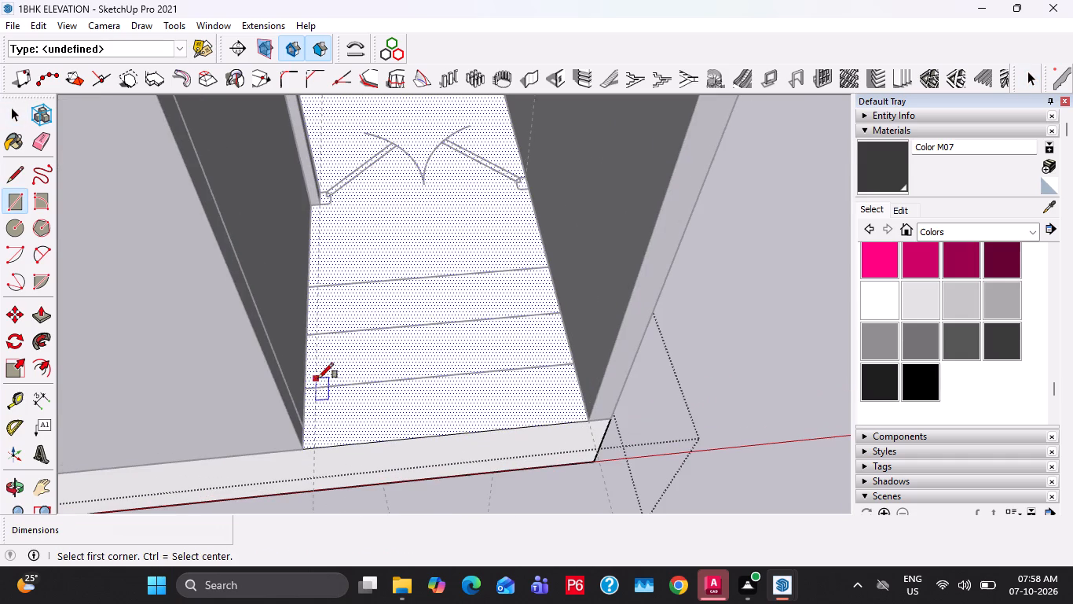
pyautogui.click(304, 385)
pyautogui.click(584, 414)
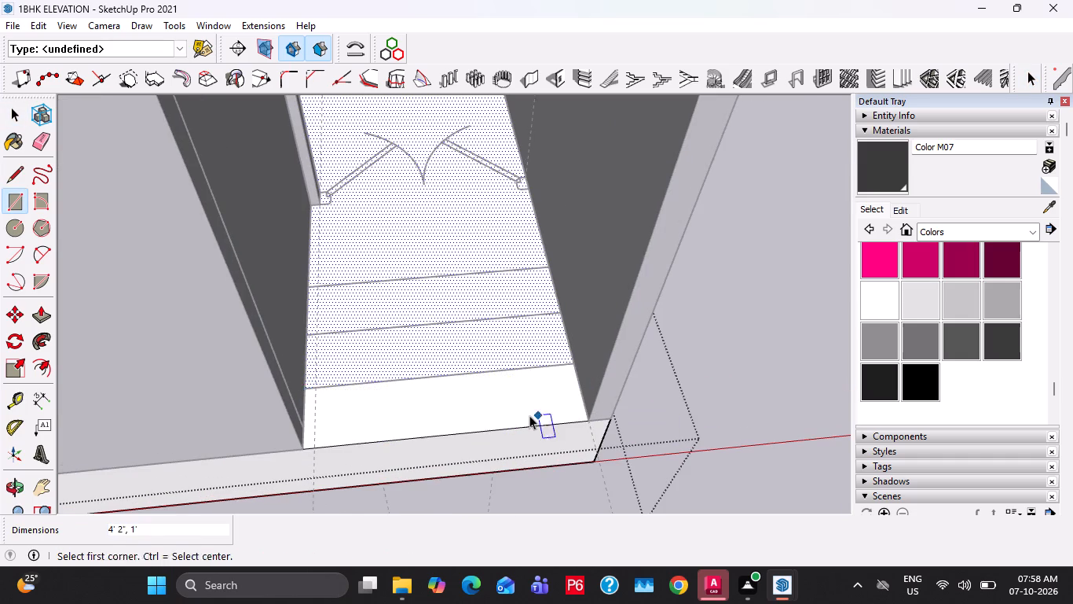
pyautogui.press('space')
# Push the outermost entrance step's face 1' down into the base.
pyautogui.click(529, 415)
pyautogui.press('p')
pyautogui.click(529, 415)
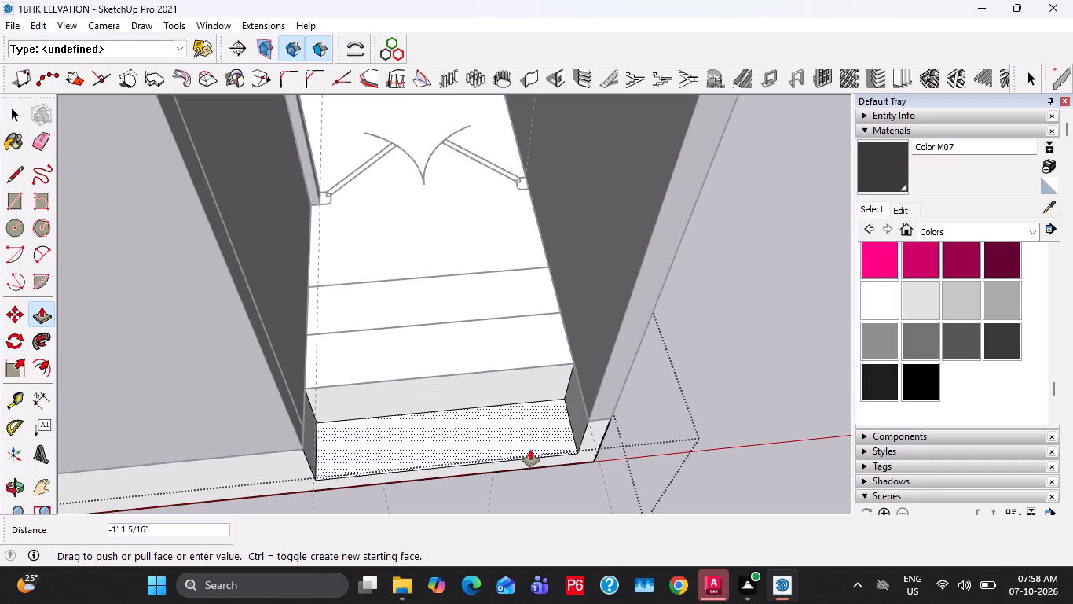
pyautogui.write("1'")
pyautogui.press('Return')
pyautogui.moveTo(500, 447); pyautogui.dragTo(518, 428, button='middle')
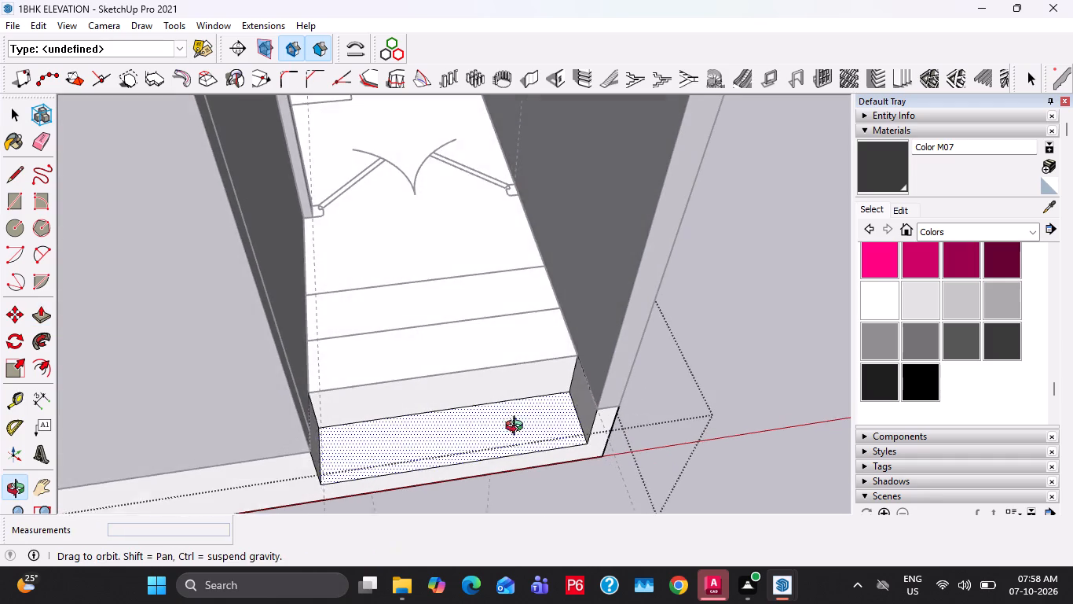
# Draw a rectangle over the middle entrance step and push its face 6" down into the base.
pyautogui.moveTo(518, 428); pyautogui.dragTo(519, 428, button='middle')
pyautogui.press('space')
pyautogui.press('r')
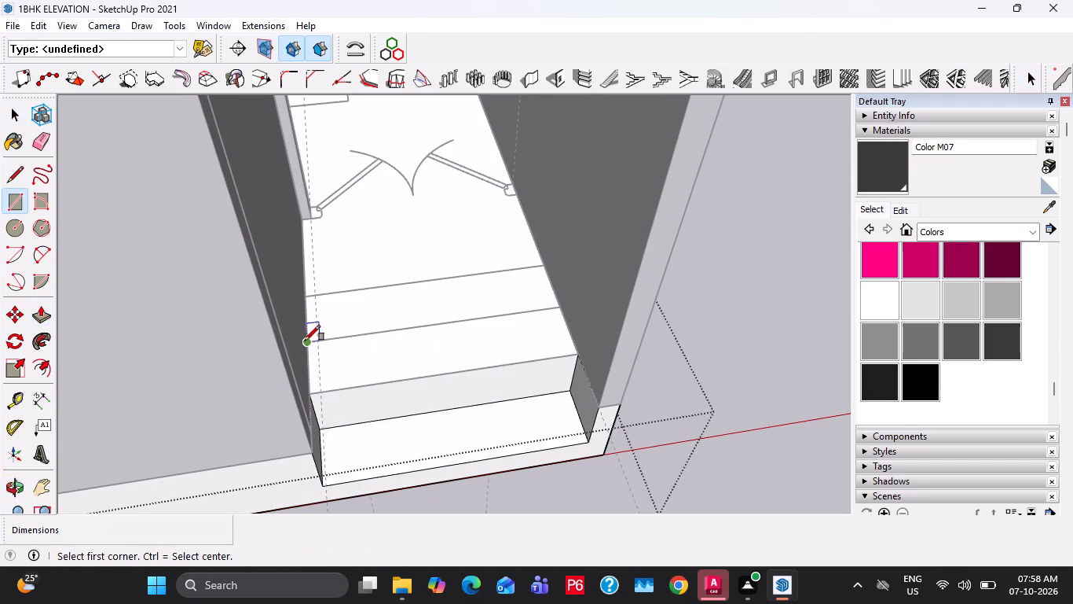
pyautogui.click(305, 341)
pyautogui.click(576, 350)
pyautogui.press('space')
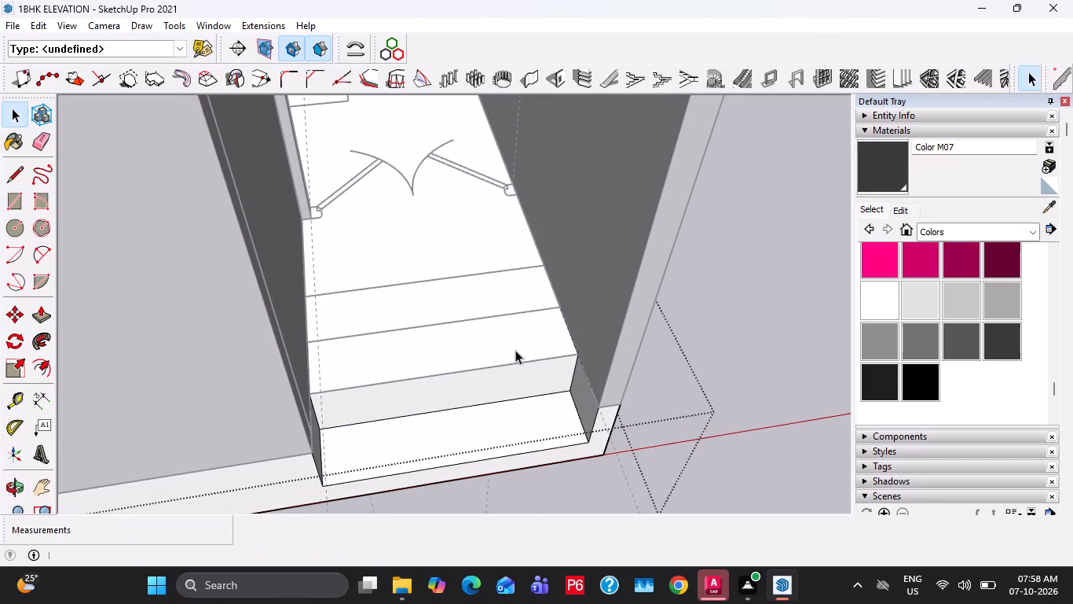
pyautogui.write('p')
pyautogui.click(515, 350)
pyautogui.write('6"')
pyautogui.press('Return')
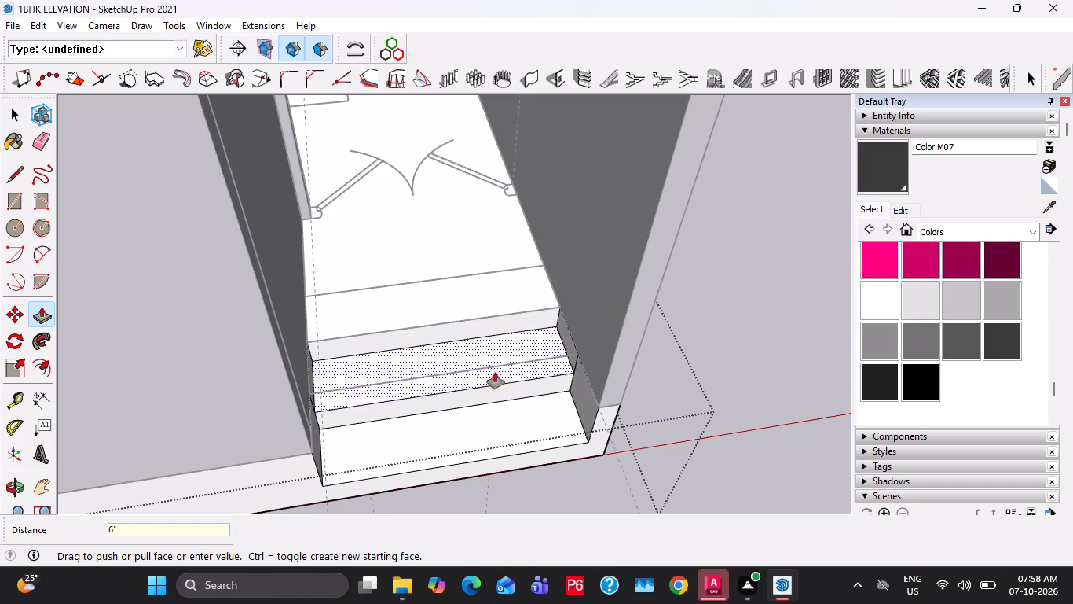
pyautogui.moveTo(493, 372); pyautogui.dragTo(534, 337, button='middle')
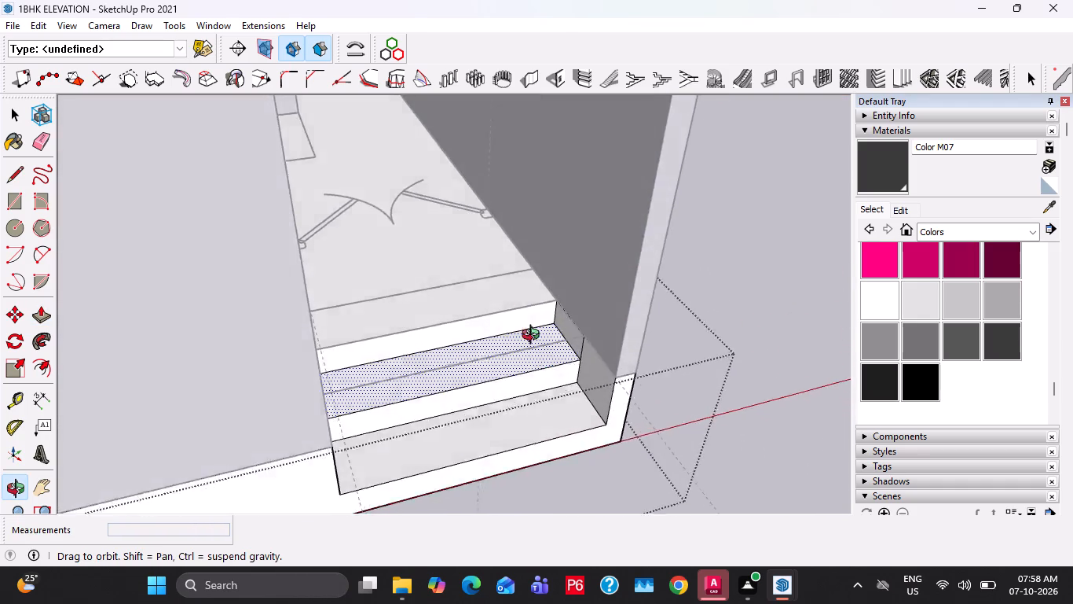
pyautogui.moveTo(534, 337); pyautogui.dragTo(484, 252, button='middle')
pyautogui.scroll(1, 451, 341)
pyautogui.press('space')
pyautogui.press('Escape')
pyautogui.scroll(-4, 535, 396)
pyautogui.press('Escape')
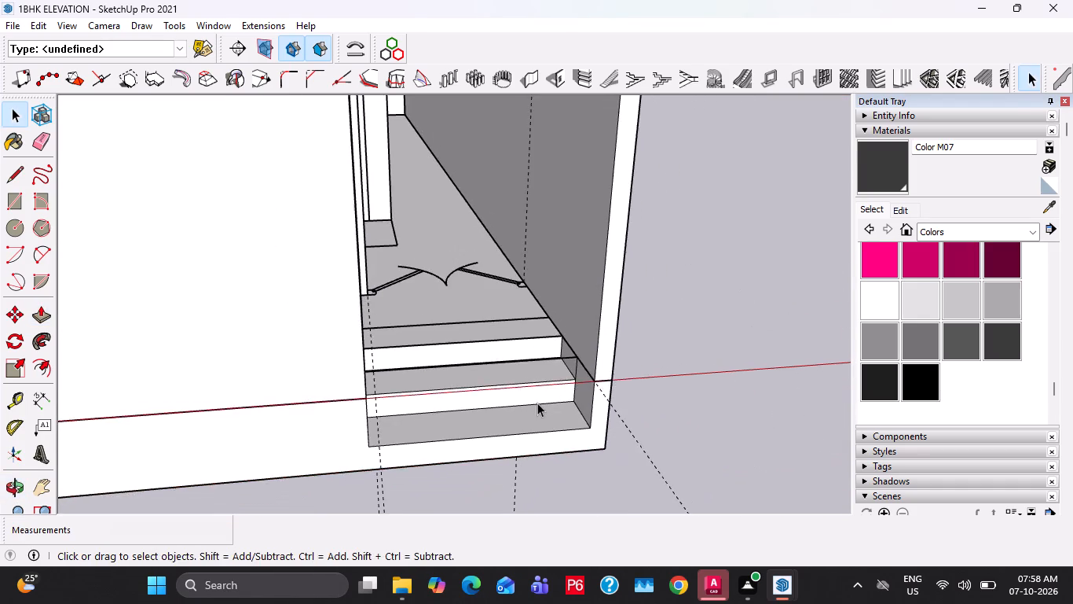
# Draw a rectangle over the lowest entrance step and pull it up into a 1" thick tread slab.
pyautogui.scroll(-1, 516, 414)
pyautogui.moveTo(504, 424); pyautogui.dragTo(495, 463, button='middle')
pyautogui.scroll(7, 430, 436)
pyautogui.press('r')
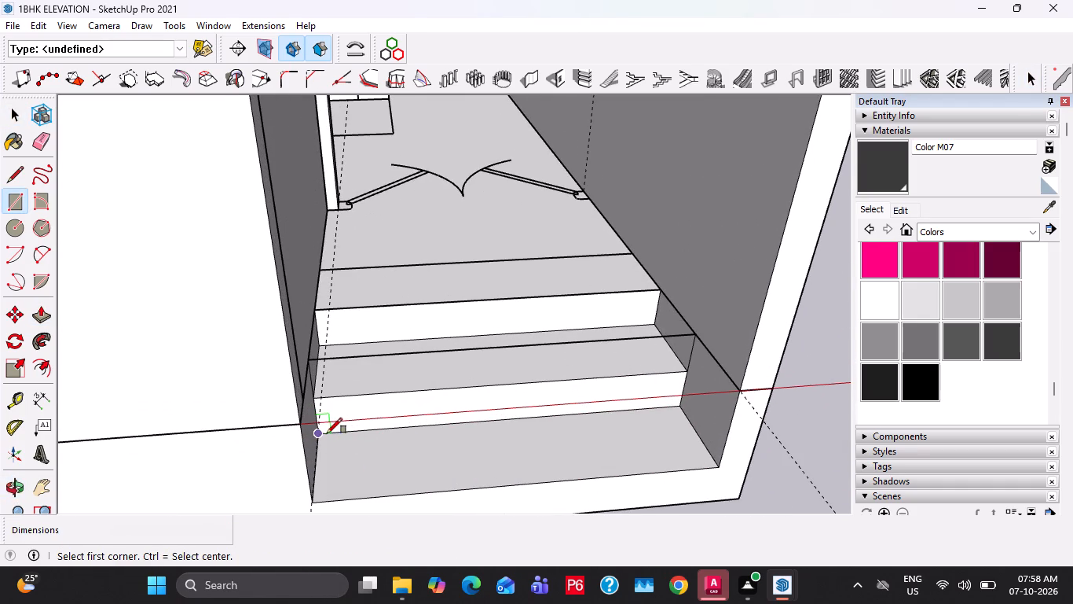
pyautogui.click(327, 433)
pyautogui.click(719, 465)
pyautogui.press('space')
pyautogui.press('p')
pyautogui.click(672, 464)
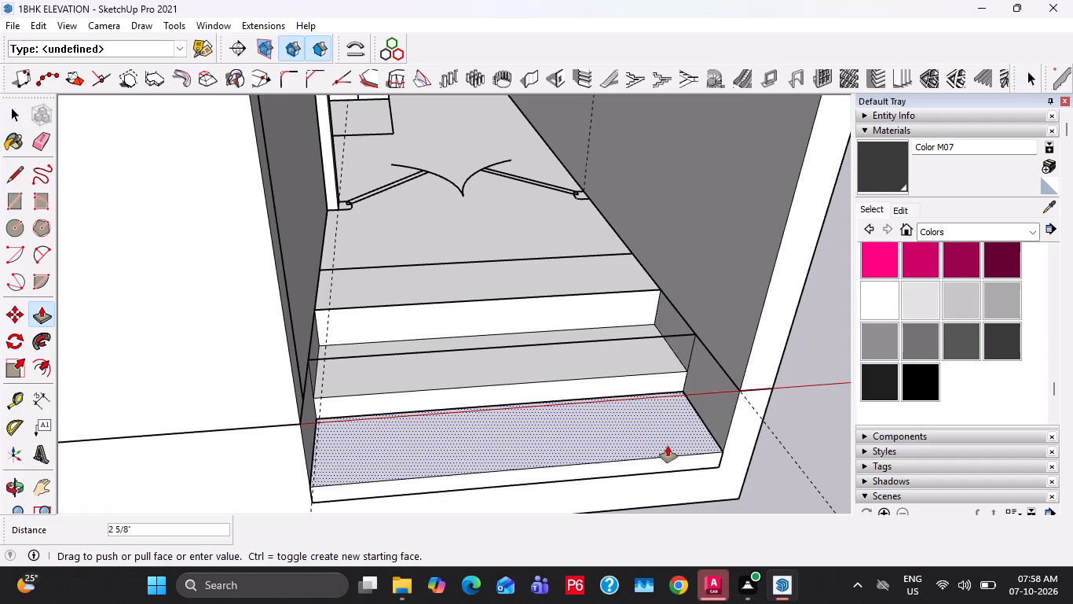
pyautogui.write('1"')
pyautogui.press('Return')
# Pull the lowest tread slab's front face out 1" to form a nosing.
pyautogui.doubleClick(687, 467)
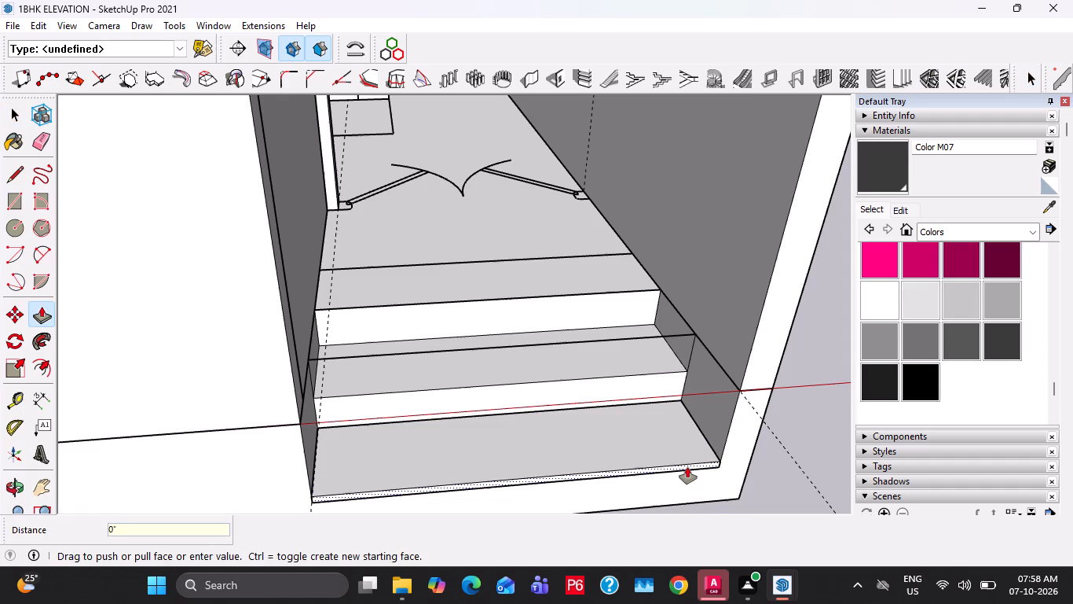
pyautogui.moveTo(677, 466); pyautogui.dragTo(818, 480, button='middle')
pyautogui.hotkey('ctrl', 'z')
pyautogui.hotkey('ctrl', 'z')
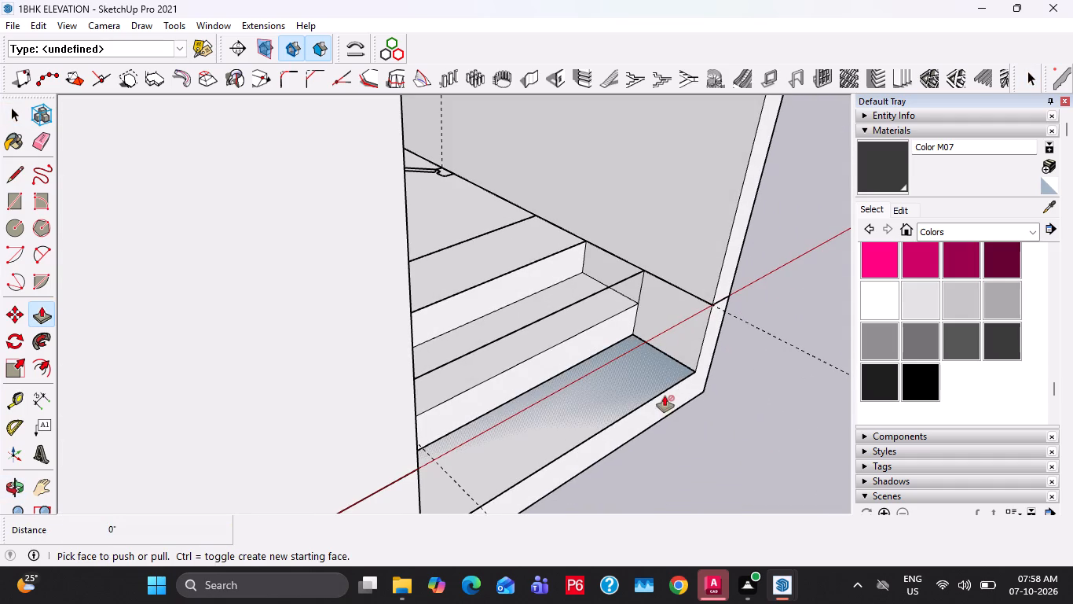
pyautogui.hotkey('ctrl', 'y')
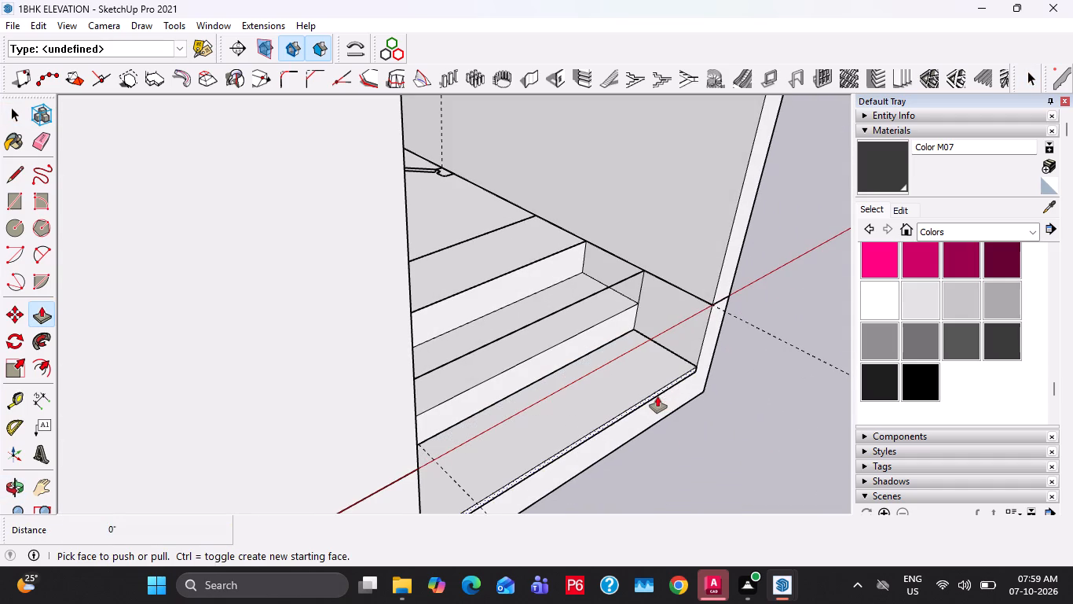
pyautogui.click(657, 396)
pyautogui.write('1"')
pyautogui.press('Return')
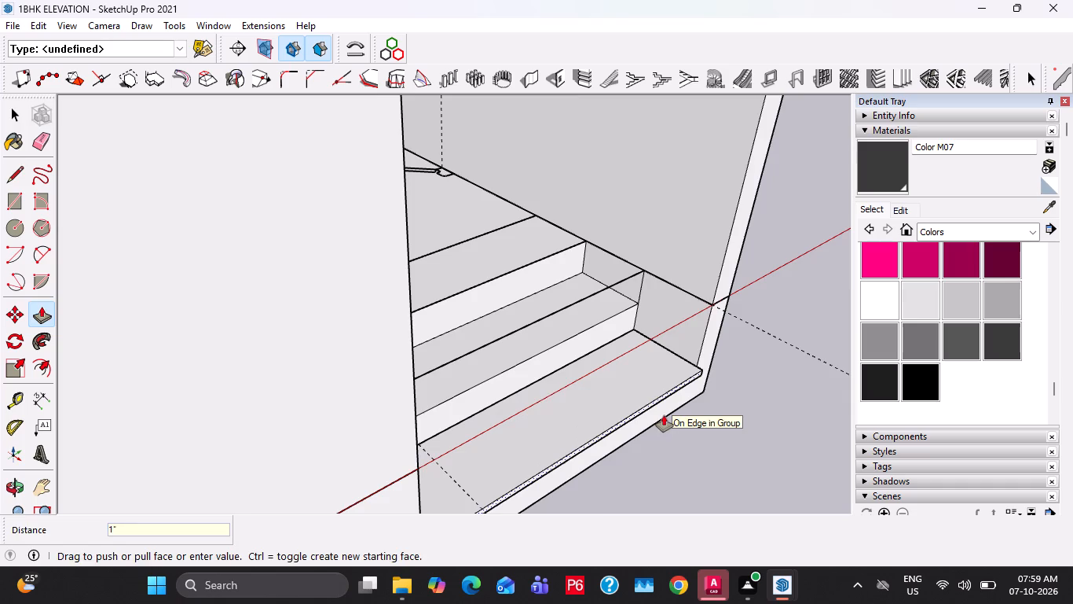
# Select the whole lowest tread slab and make it a group.
pyautogui.press('space')
pyautogui.moveTo(615, 374); pyautogui.dragTo(563, 385, button='middle')
pyautogui.tripleClick(593, 443)
pyautogui.rightClick(593, 444)
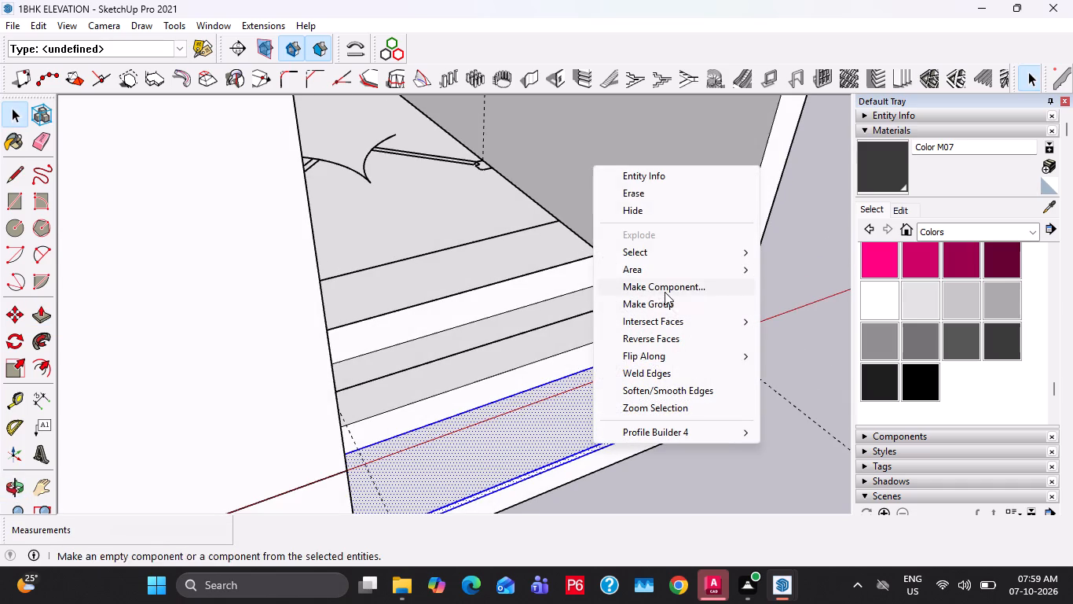
pyautogui.click(665, 308)
pyautogui.scroll(2, 632, 375)
# Copy the tread group onto the middle step and again onto the top step, aligned at their back inner corners.
pyautogui.press('m')
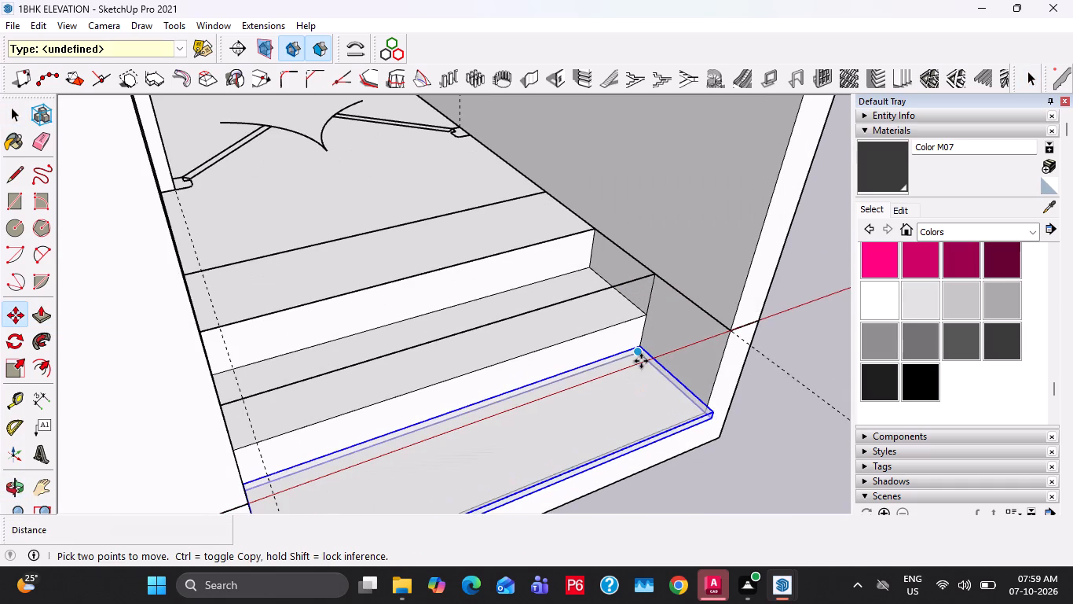
pyautogui.click(639, 356)
pyautogui.click(593, 263)
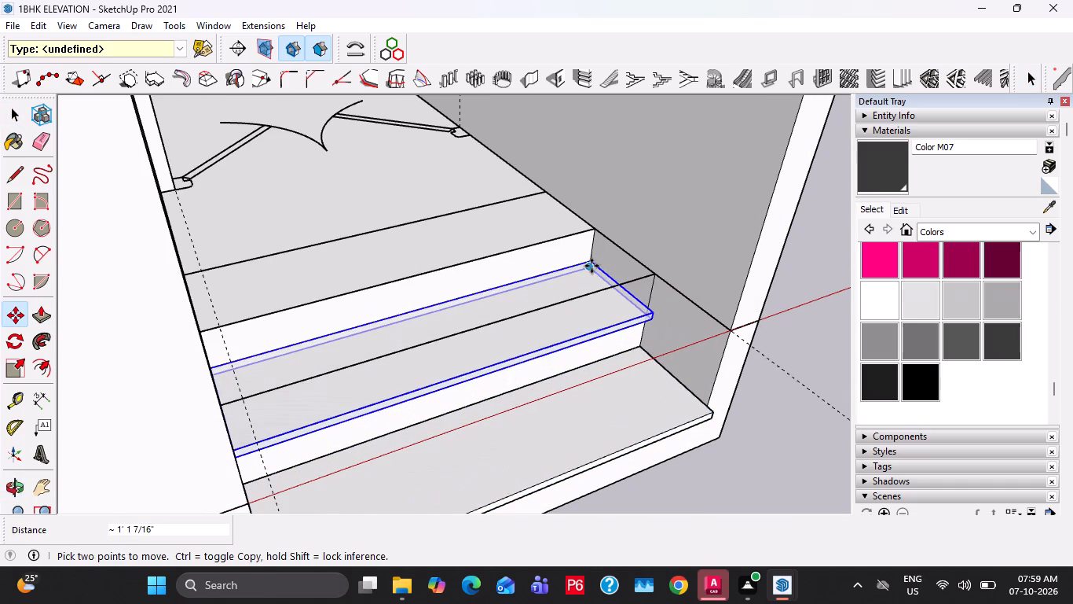
pyautogui.click(591, 266)
pyautogui.click(547, 196)
pyautogui.press('space')
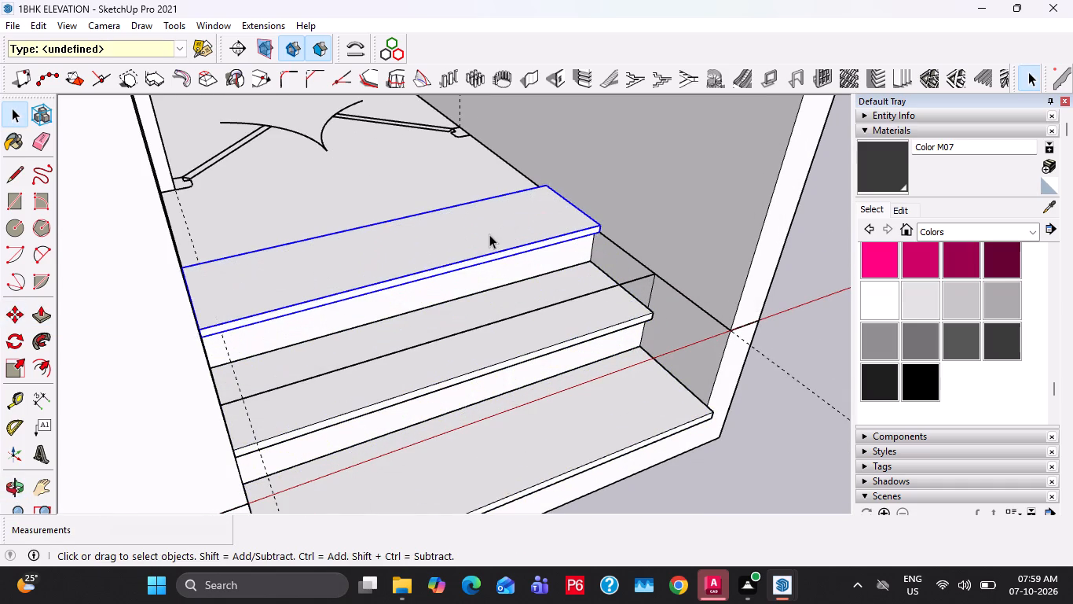
# Open the top tread group and pull its back face inward over the landing toward the gate opening.
pyautogui.doubleClick(489, 234)
pyautogui.scroll(1, 486, 235)
pyautogui.moveTo(486, 235); pyautogui.dragTo(1072, 213, button='middle')
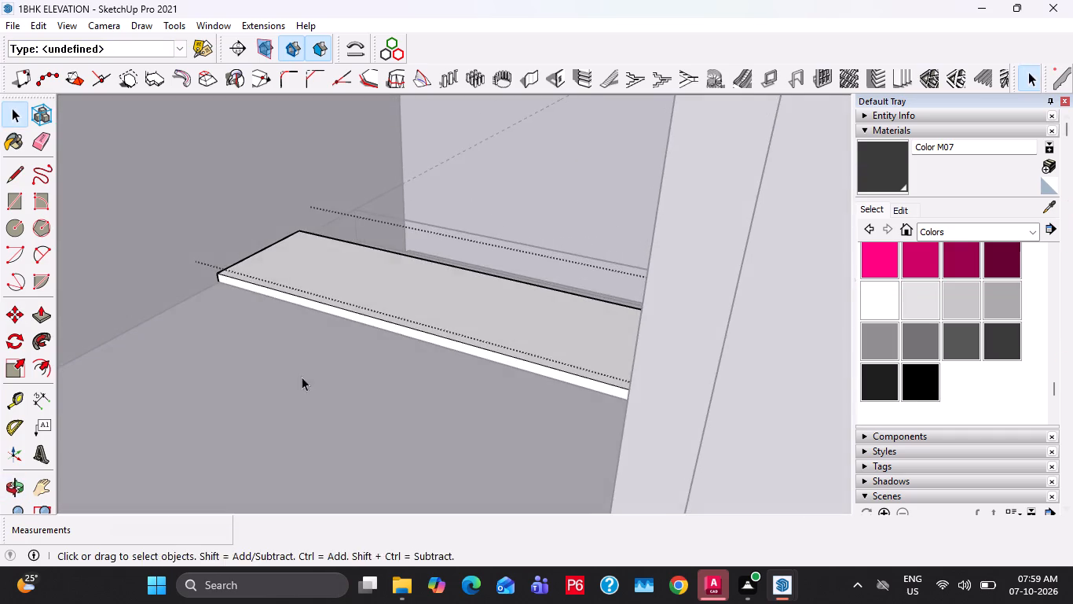
pyautogui.moveTo(245, 422); pyautogui.dragTo(424, 413, button='middle')
pyautogui.click(546, 326)
pyautogui.press('p')
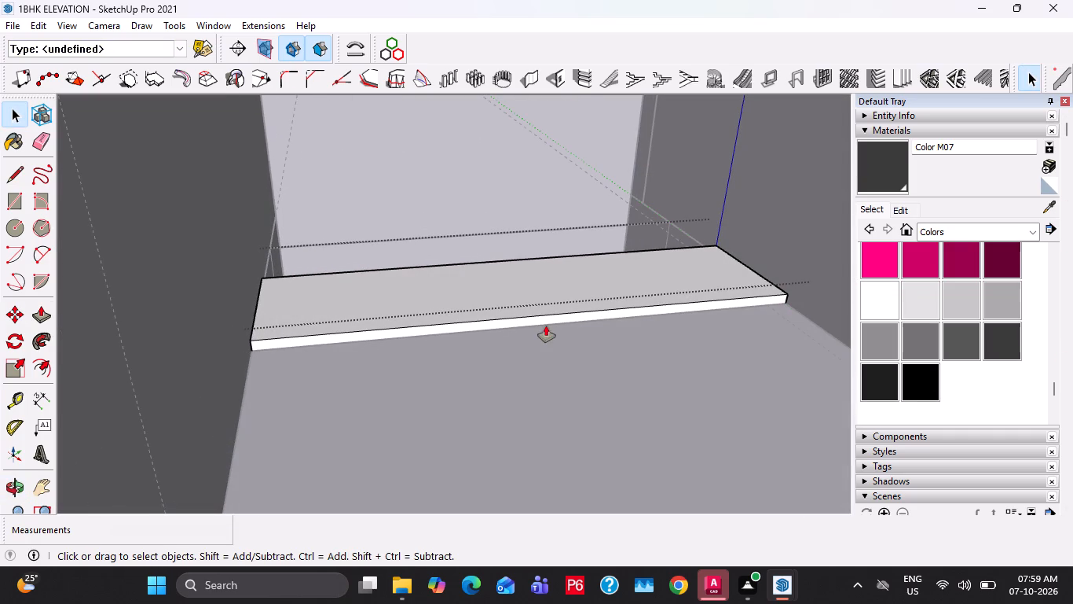
pyautogui.click(546, 326)
pyautogui.click(555, 319)
pyautogui.scroll(-3, 551, 348)
pyautogui.keyDown('shift'); pyautogui.moveTo(587, 422); pyautogui.dragTo(541, 268, button='middle'); pyautogui.keyUp('shift')
pyautogui.scroll(-4, 515, 263)
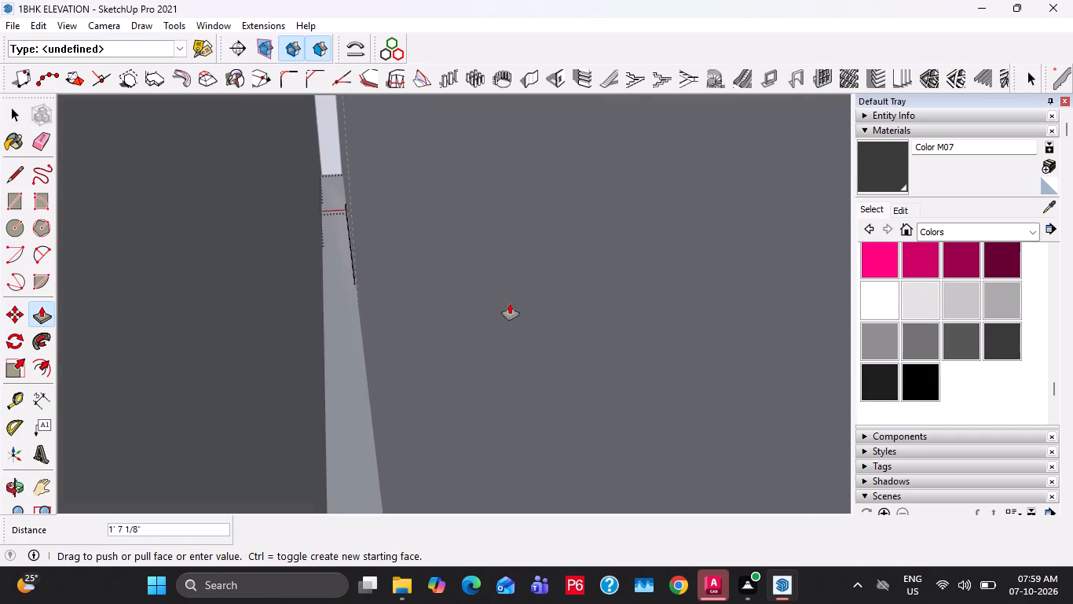
pyautogui.moveTo(509, 344); pyautogui.dragTo(337, 359, button='middle')
pyautogui.keyDown('shift'); pyautogui.moveTo(841, 331); pyautogui.dragTo(654, 239, button='middle'); pyautogui.keyUp('shift')
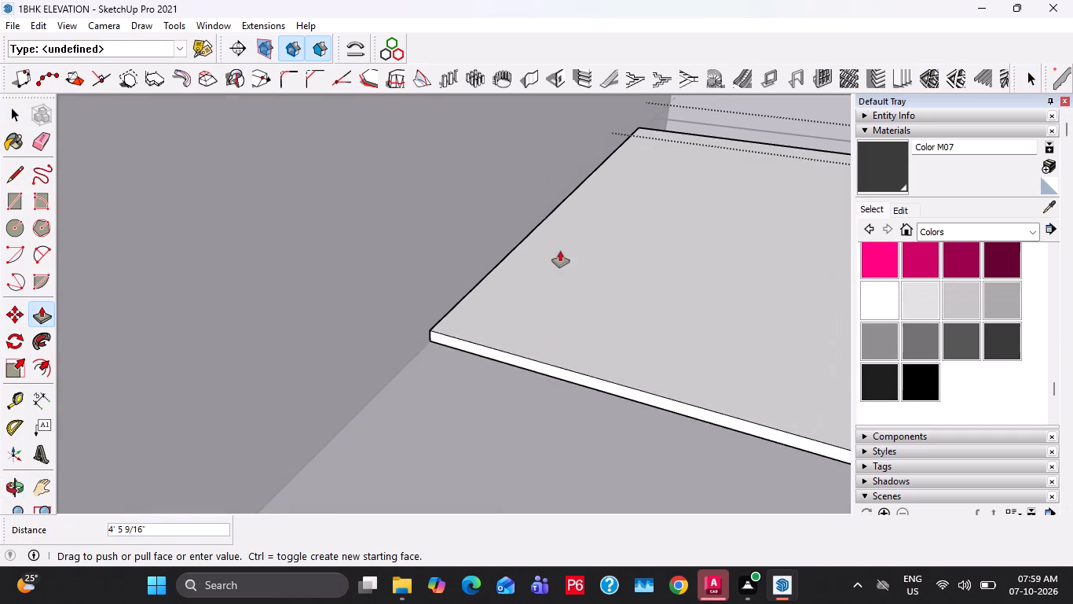
pyautogui.click(555, 222)
pyautogui.press('space')
pyautogui.moveTo(558, 296); pyautogui.dragTo(313, 358, button='middle')
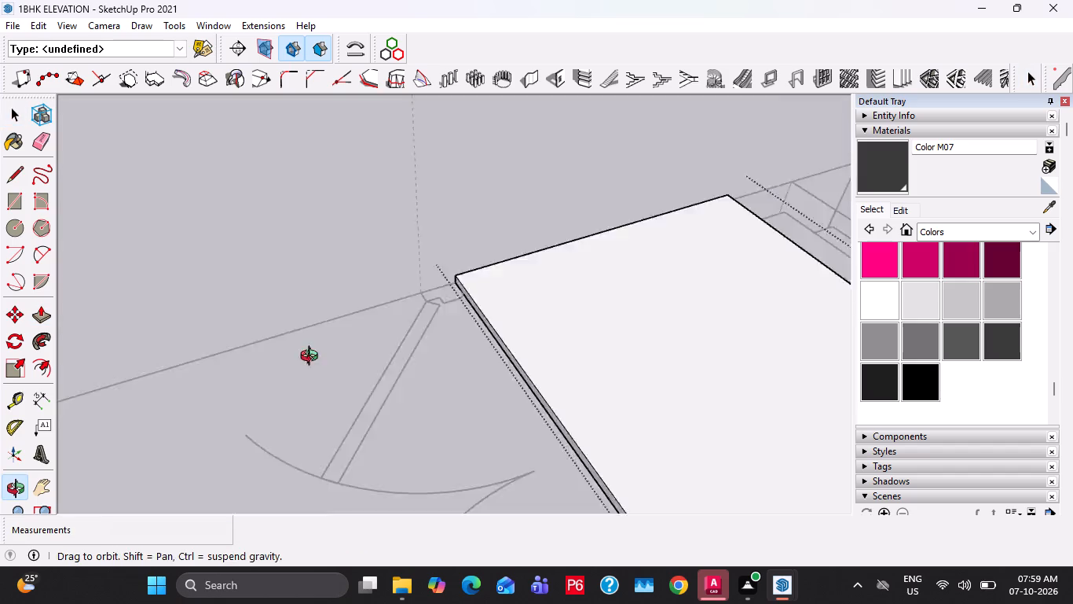
pyautogui.moveTo(313, 358); pyautogui.dragTo(192, 350, button='middle')
pyautogui.press('Escape')
pyautogui.scroll(-20, 311, 339)
pyautogui.press('Escape')
pyautogui.press('Escape')
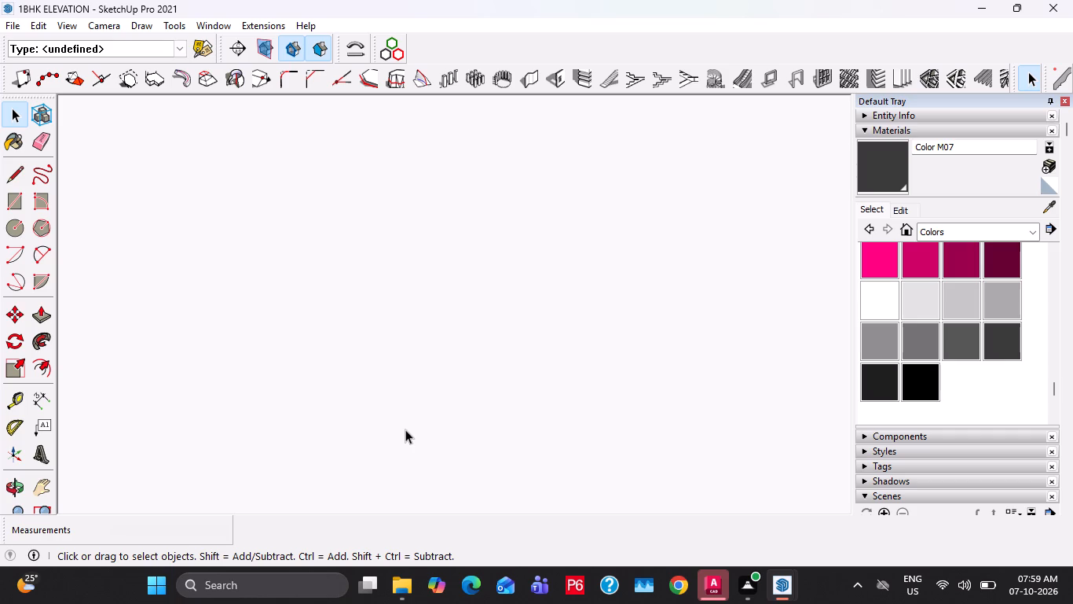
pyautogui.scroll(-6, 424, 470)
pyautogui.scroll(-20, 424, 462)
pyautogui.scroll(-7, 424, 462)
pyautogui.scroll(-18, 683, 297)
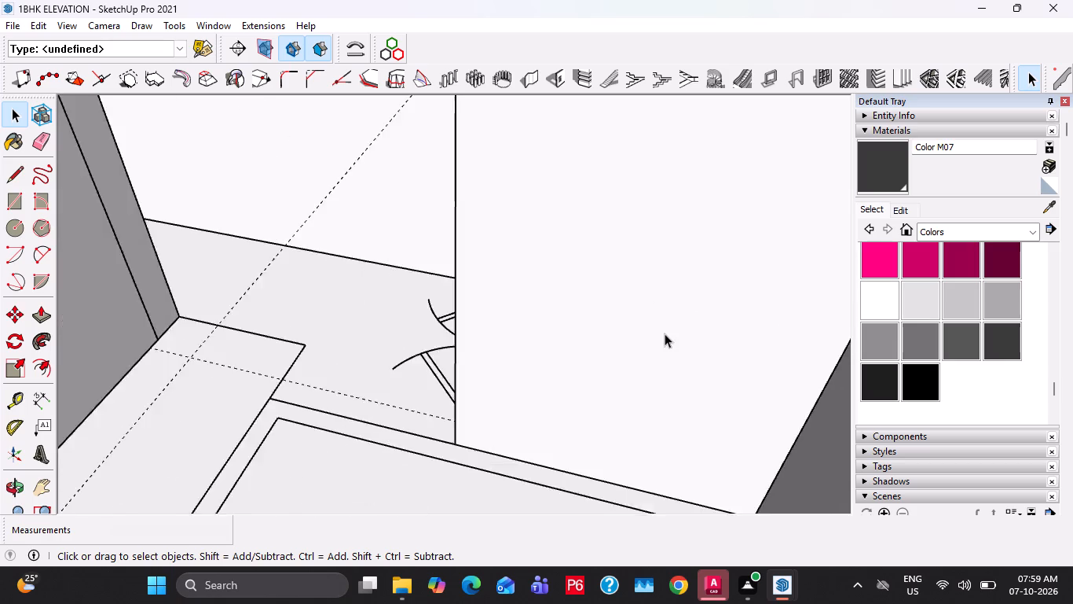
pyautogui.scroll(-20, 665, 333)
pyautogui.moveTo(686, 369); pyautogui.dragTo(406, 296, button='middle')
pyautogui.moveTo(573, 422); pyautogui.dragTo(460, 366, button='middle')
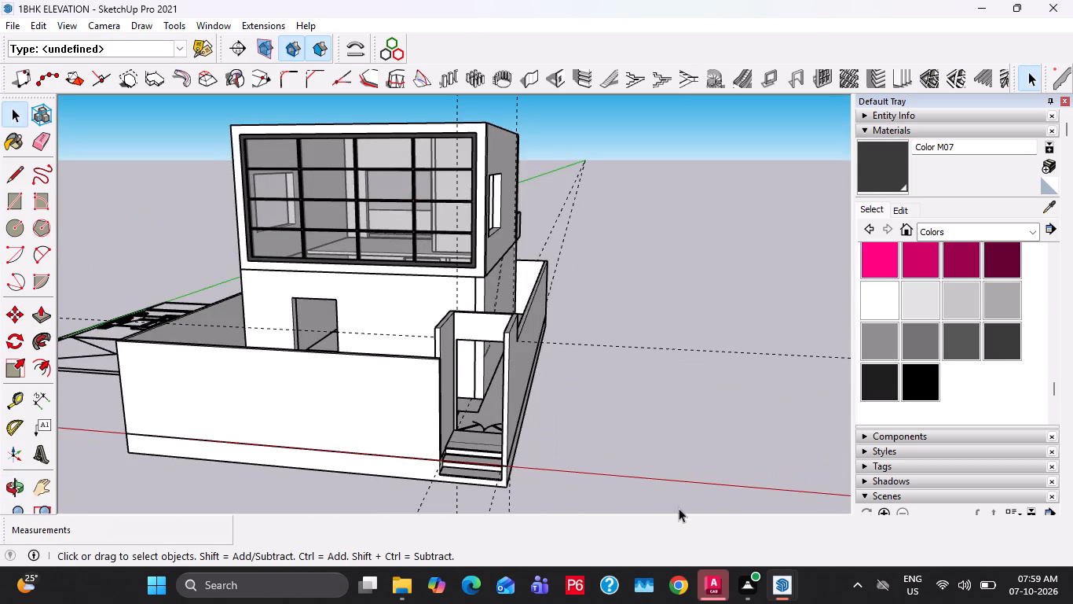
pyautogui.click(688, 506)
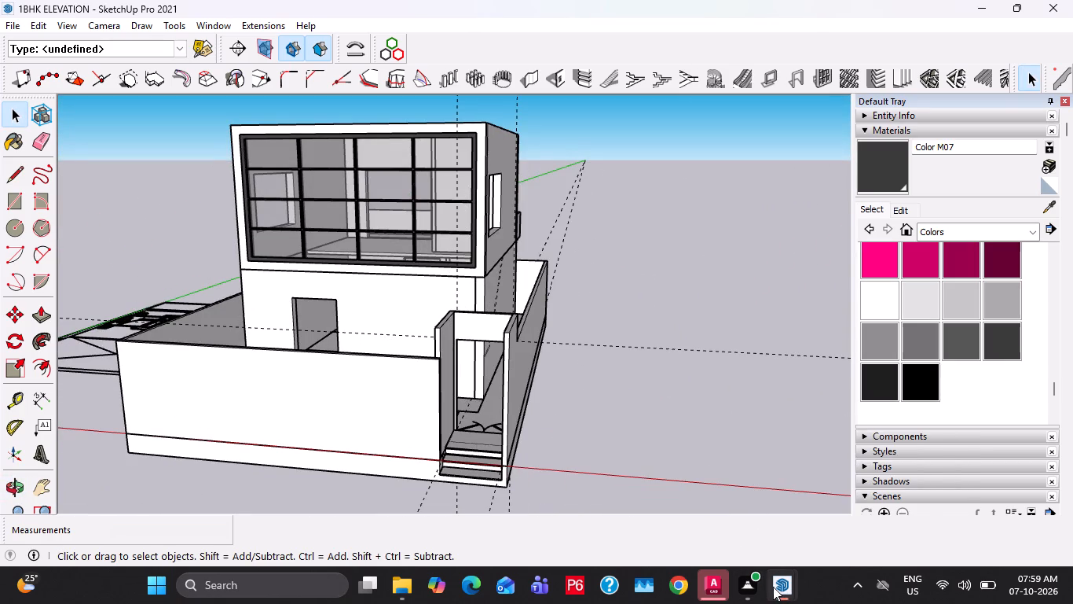
# Switch to the 1bhk interior new model and copy the arched wooden double door at its entrance.
pyautogui.click(773, 587)
pyautogui.click(793, 515)
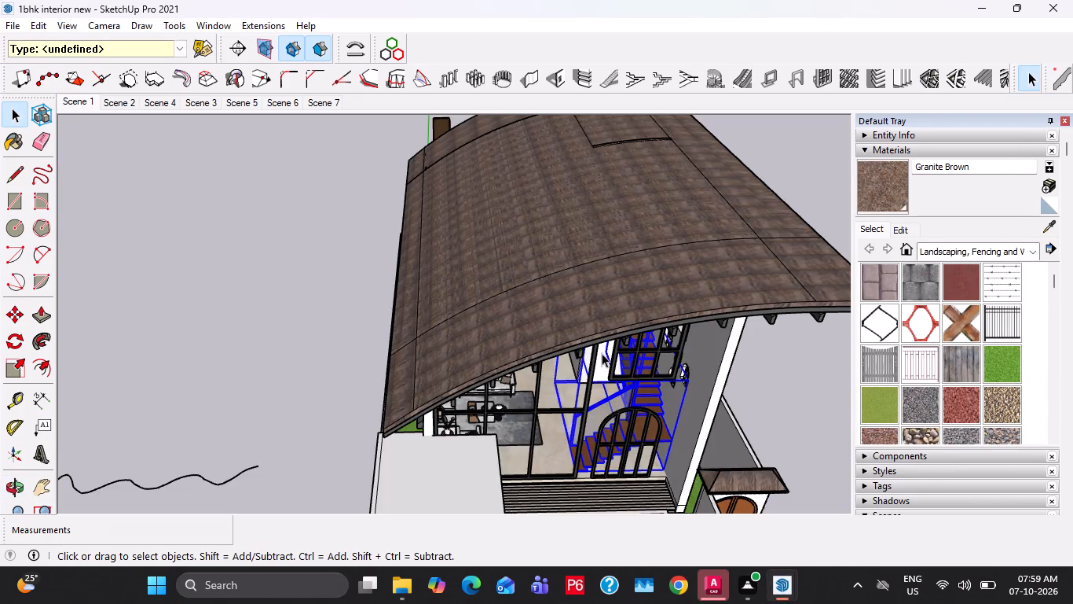
pyautogui.scroll(-5, 602, 353)
pyautogui.scroll(9, 593, 444)
pyautogui.keyDown('shift'); pyautogui.moveTo(716, 465); pyautogui.dragTo(534, 394, button='middle'); pyautogui.keyUp('shift')
pyautogui.scroll(3, 566, 409)
pyautogui.click(618, 355)
pyautogui.moveTo(639, 381); pyautogui.dragTo(599, 368, button='middle')
pyautogui.scroll(3, 579, 405)
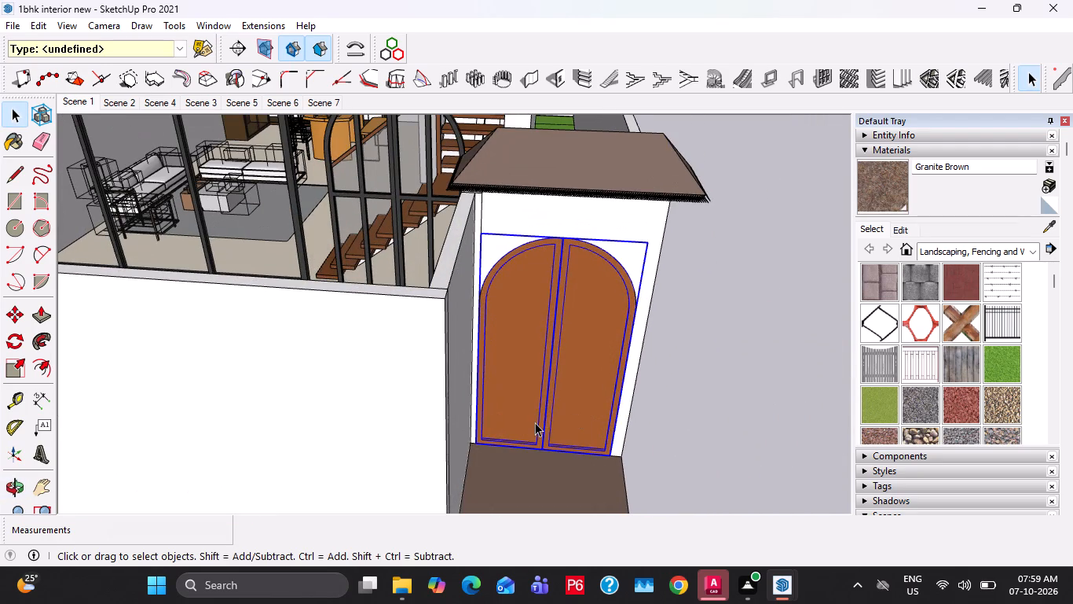
pyautogui.hotkey('ctrl', 'c')
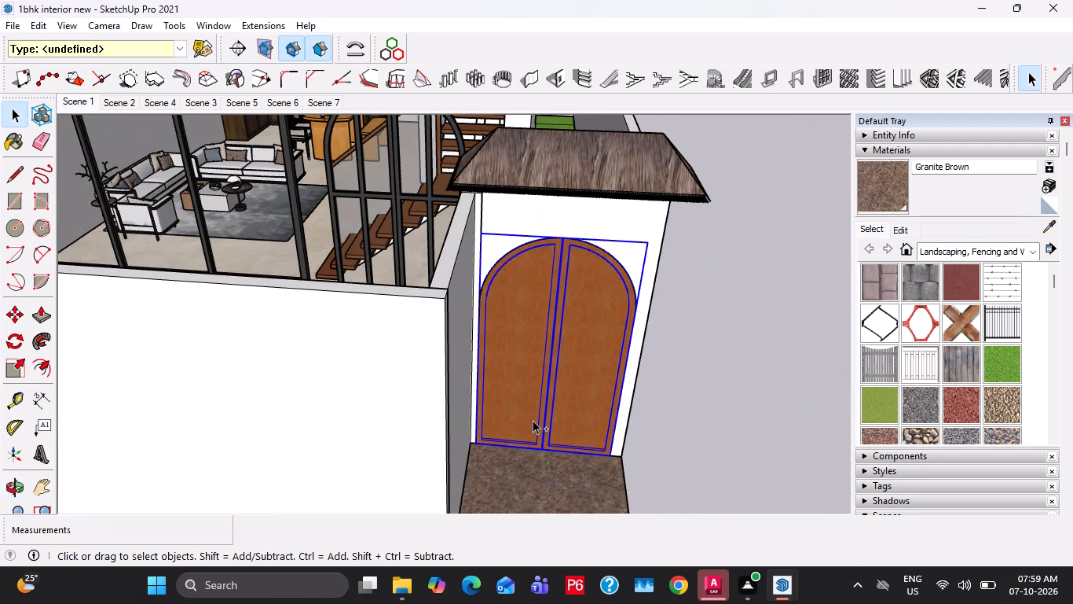
pyautogui.hotkey('ctrl', 'c')
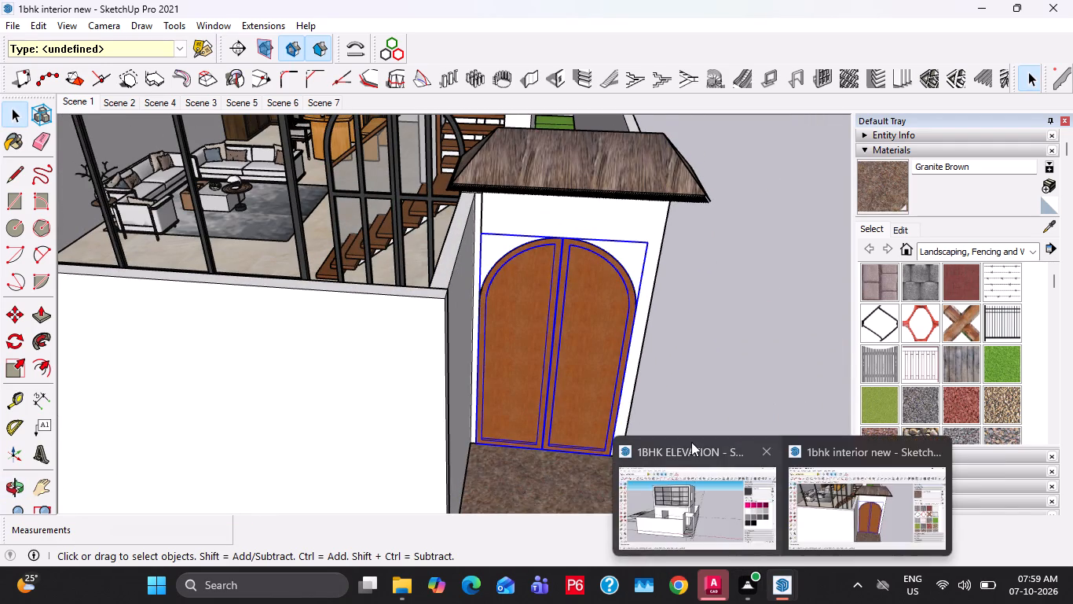
# Switch back to the 1BHK ELEVATION model and paste the arched double door at the bottom corner of the gate opening.
pyautogui.click(691, 442)
pyautogui.scroll(16, 541, 428)
pyautogui.hotkey('ctrl', 'v')
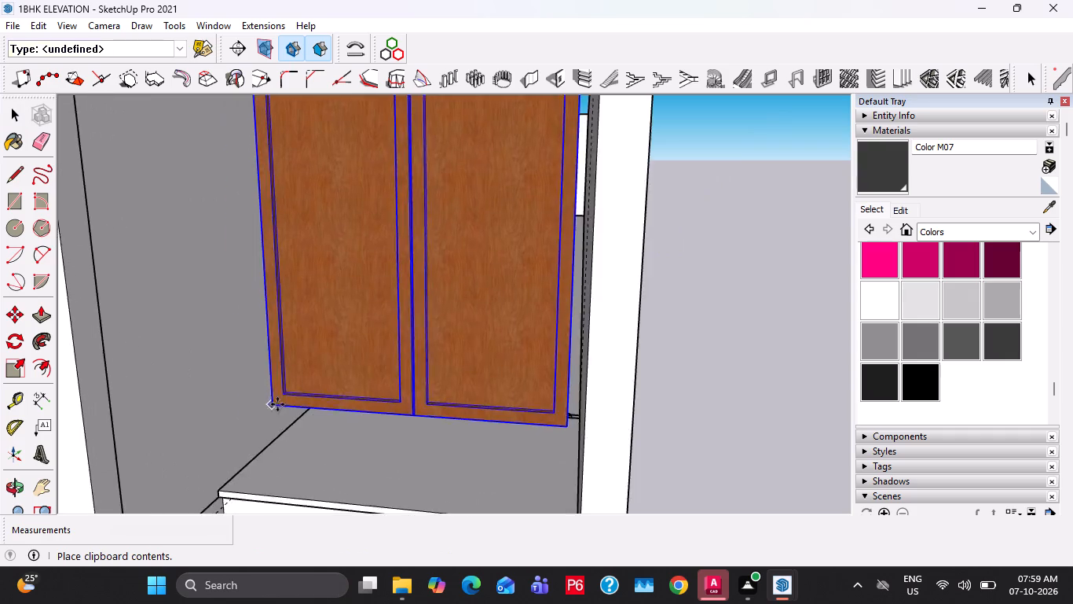
pyautogui.scroll(4, 277, 404)
pyautogui.click(335, 401)
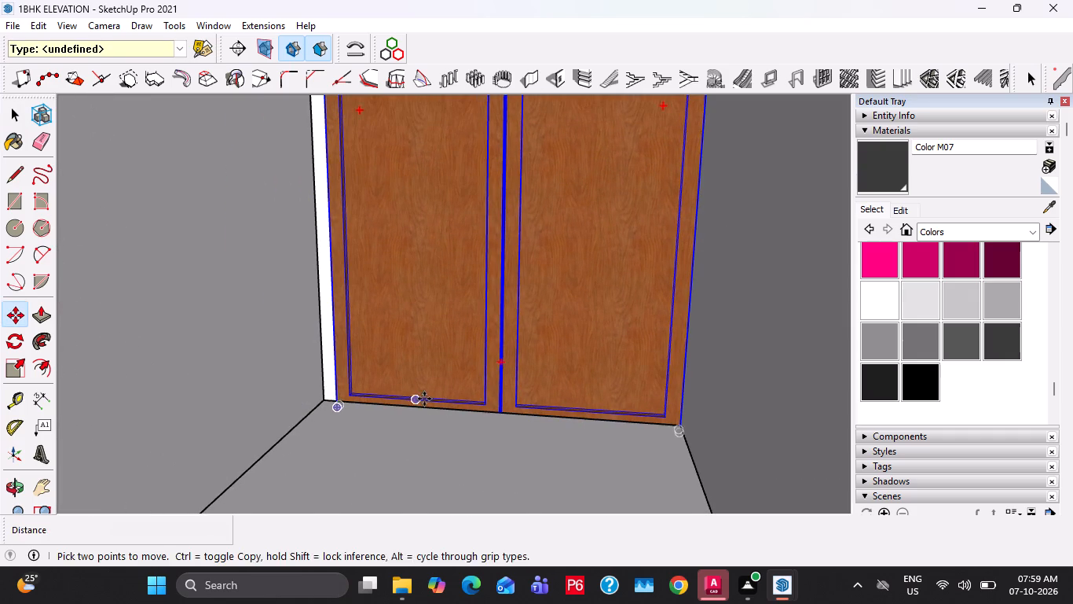
pyautogui.scroll(-14, 424, 399)
pyautogui.press('space')
pyautogui.press('space')
pyautogui.click(644, 397)
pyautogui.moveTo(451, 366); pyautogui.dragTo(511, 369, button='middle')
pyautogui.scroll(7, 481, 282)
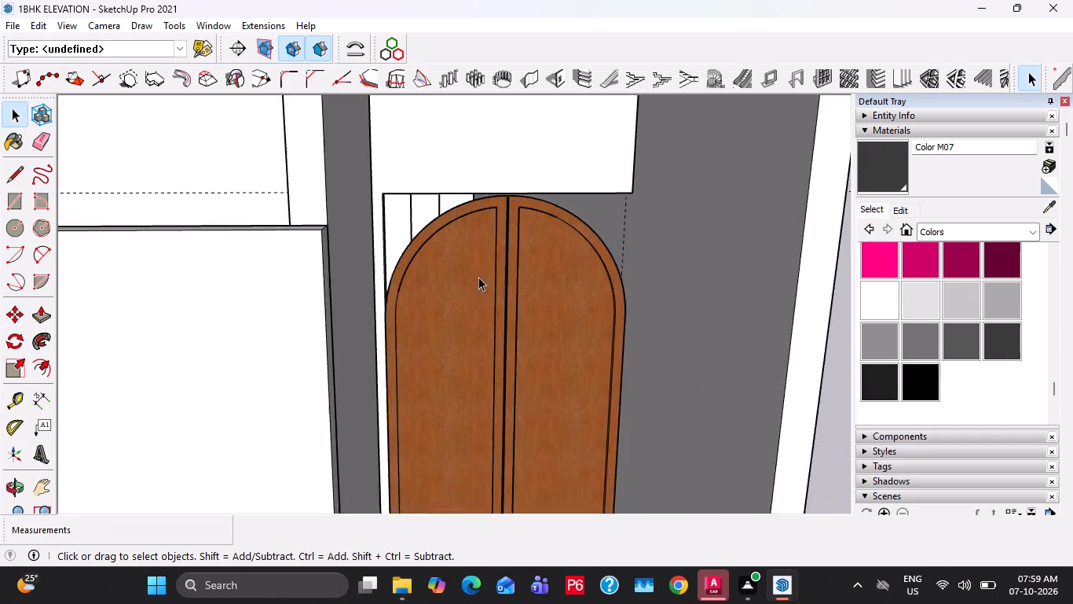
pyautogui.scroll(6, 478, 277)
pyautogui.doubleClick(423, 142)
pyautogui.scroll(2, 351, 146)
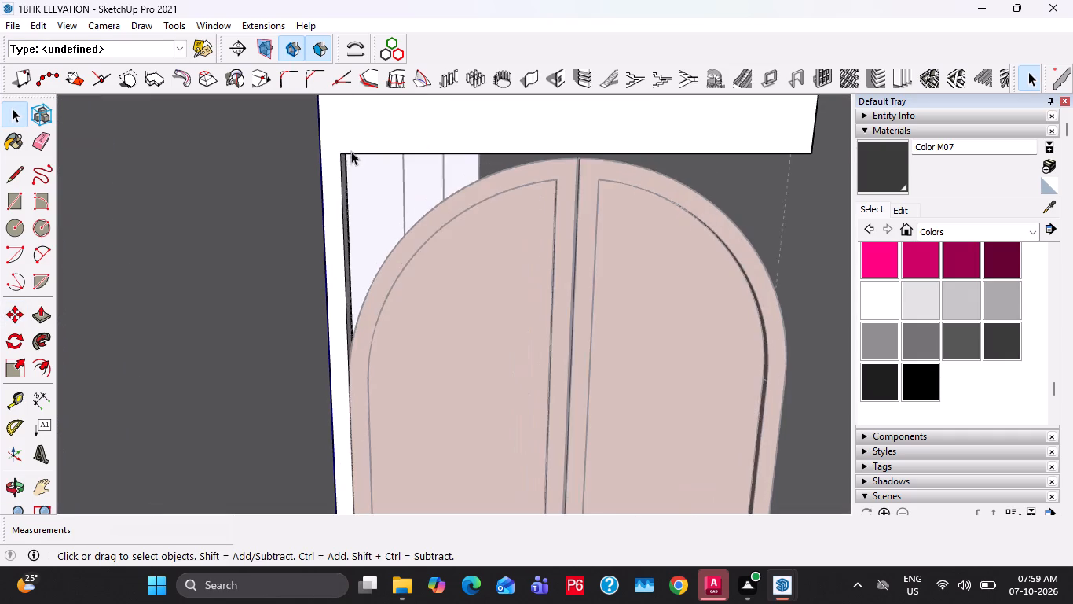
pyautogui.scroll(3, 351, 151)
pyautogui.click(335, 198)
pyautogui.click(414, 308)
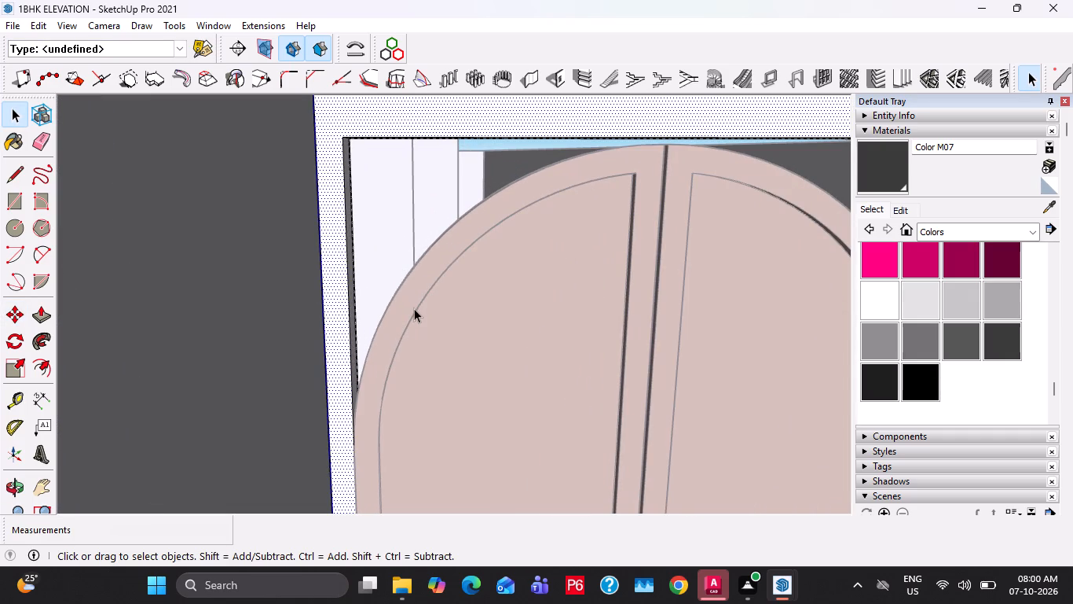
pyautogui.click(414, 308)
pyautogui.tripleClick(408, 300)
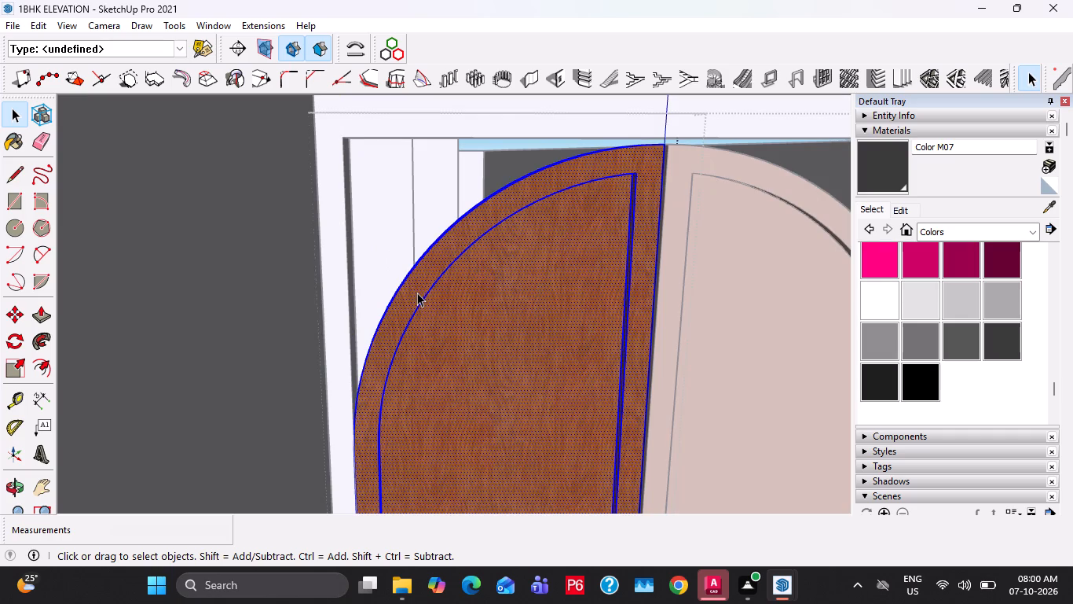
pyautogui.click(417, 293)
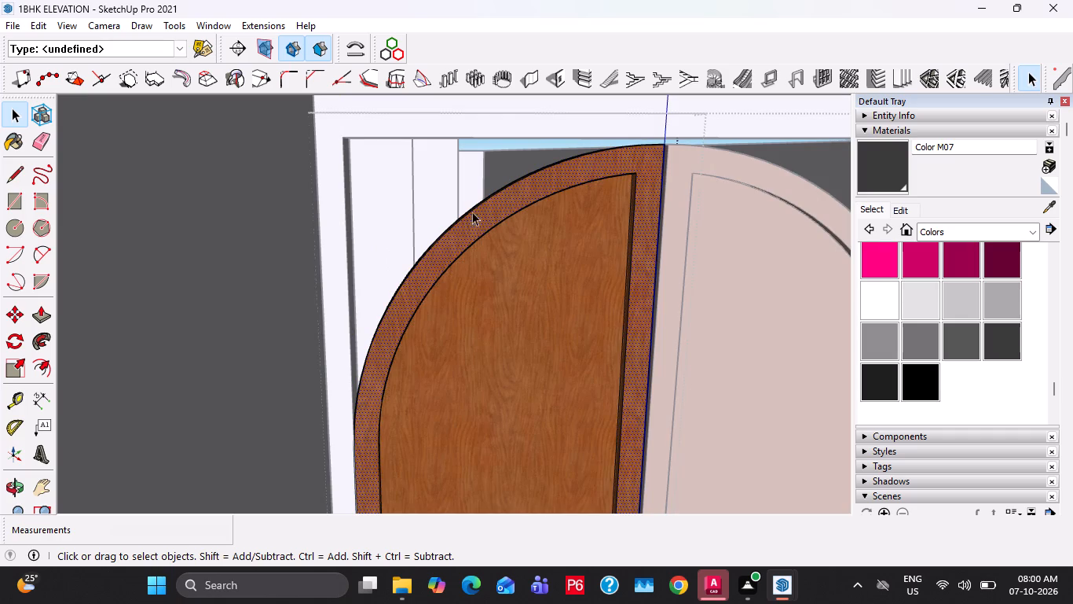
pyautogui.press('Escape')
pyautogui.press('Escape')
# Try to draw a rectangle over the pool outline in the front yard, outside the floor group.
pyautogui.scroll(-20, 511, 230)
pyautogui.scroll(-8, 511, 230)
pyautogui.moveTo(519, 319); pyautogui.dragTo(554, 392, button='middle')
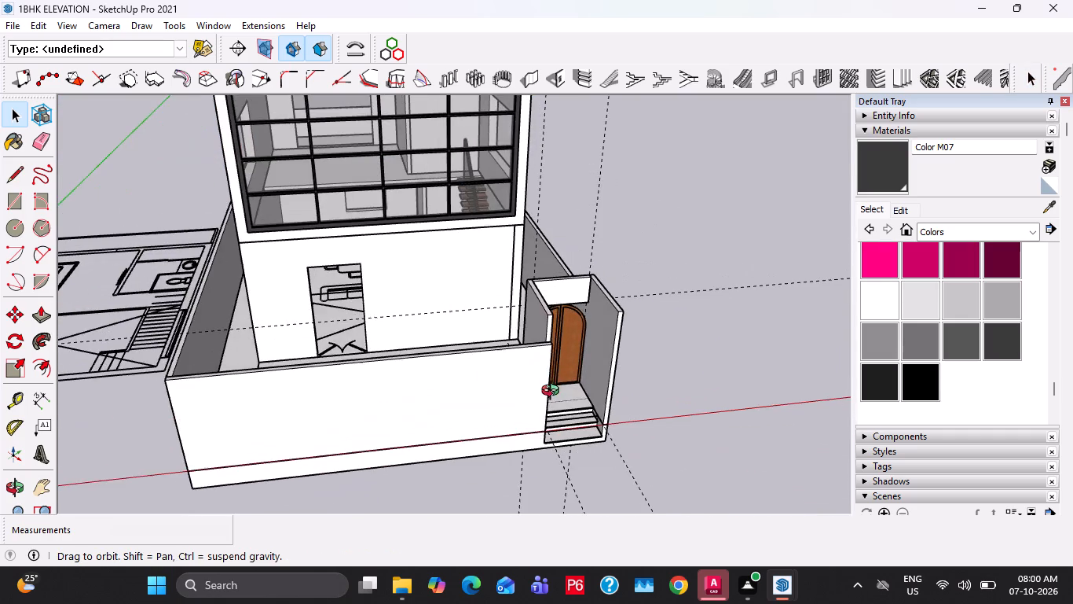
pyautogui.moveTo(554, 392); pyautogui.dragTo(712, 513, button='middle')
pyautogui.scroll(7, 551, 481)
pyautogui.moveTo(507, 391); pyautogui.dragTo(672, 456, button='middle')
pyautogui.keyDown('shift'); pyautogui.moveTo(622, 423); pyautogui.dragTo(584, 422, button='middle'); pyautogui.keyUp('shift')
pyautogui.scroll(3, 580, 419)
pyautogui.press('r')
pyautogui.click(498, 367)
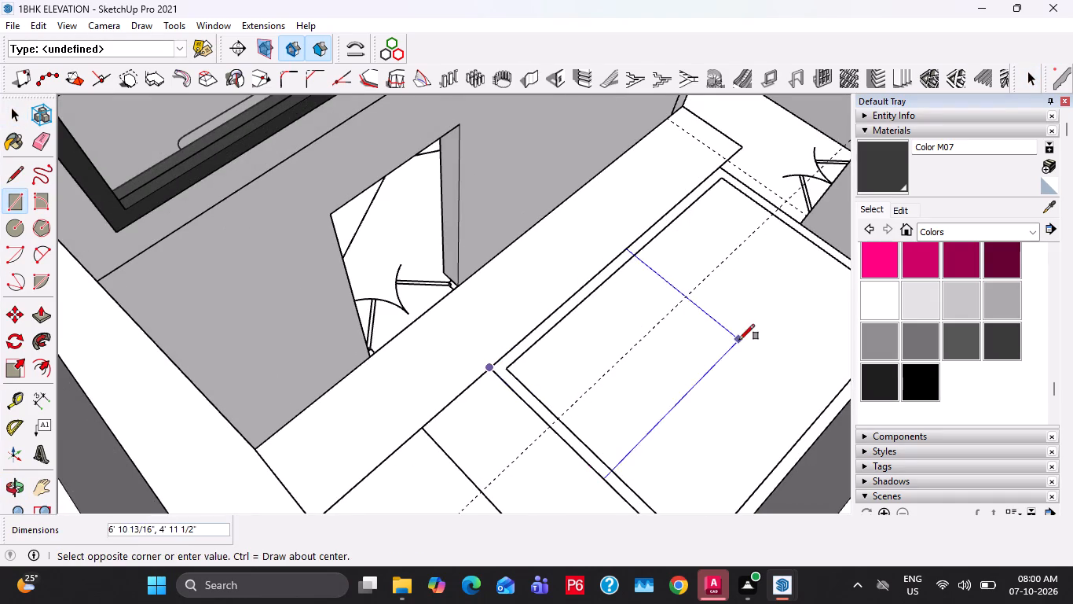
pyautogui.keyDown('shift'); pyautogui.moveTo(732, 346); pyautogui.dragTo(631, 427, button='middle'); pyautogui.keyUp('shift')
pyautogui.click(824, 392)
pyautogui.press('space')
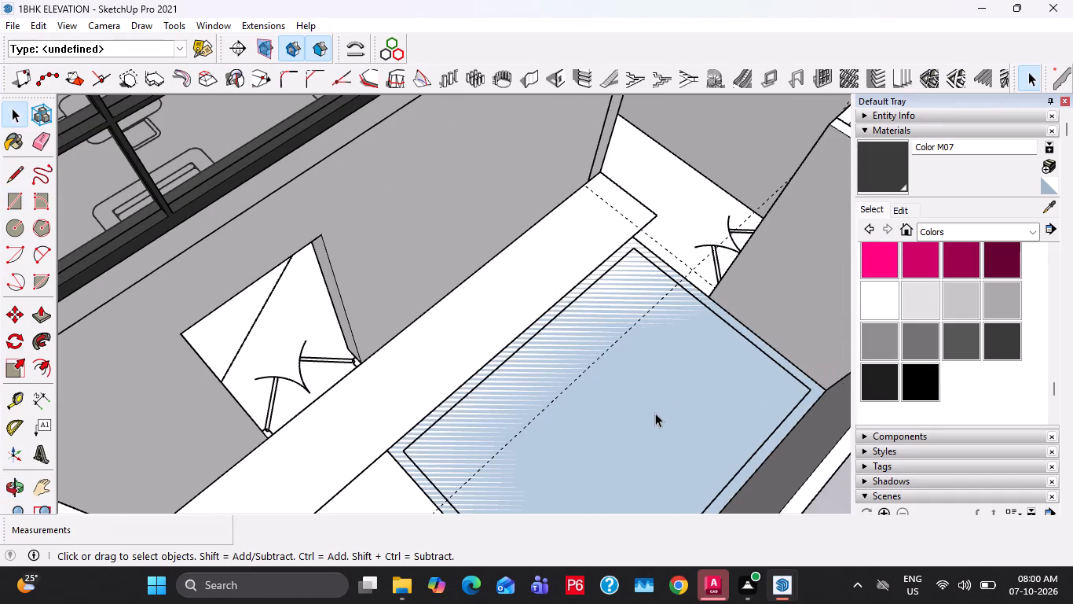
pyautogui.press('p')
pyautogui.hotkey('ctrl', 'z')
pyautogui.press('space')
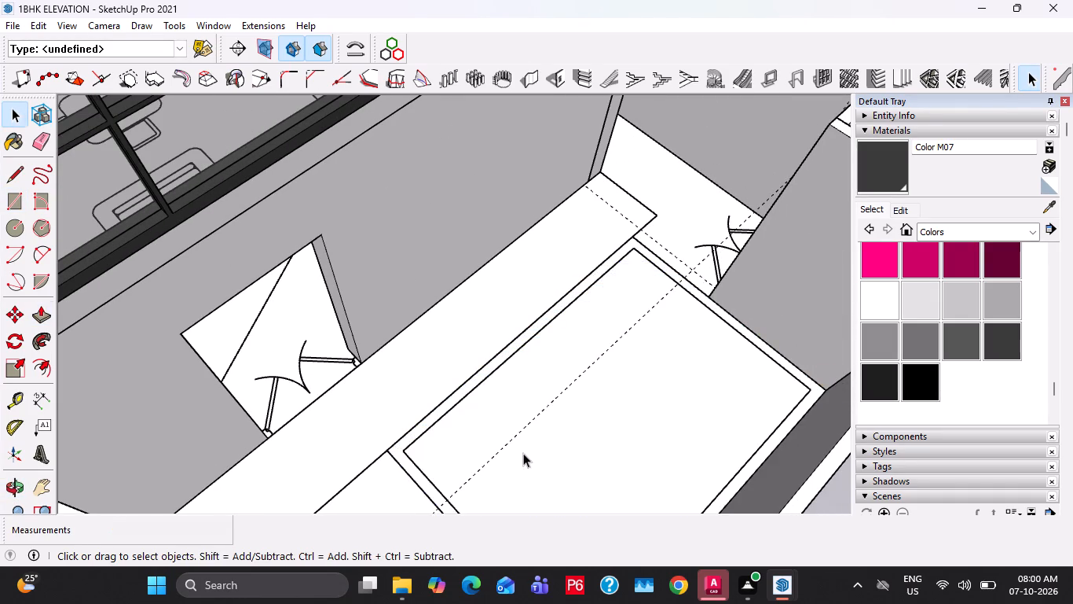
# Open the floor group and draw a 12' 6" by 8' 8" rectangle over the pool's outer outline.
pyautogui.doubleClick(536, 463)
pyautogui.keyDown('shift'); pyautogui.moveTo(539, 469); pyautogui.dragTo(530, 360, button='middle'); pyautogui.keyUp('shift')
pyautogui.click(536, 353)
pyautogui.press('r')
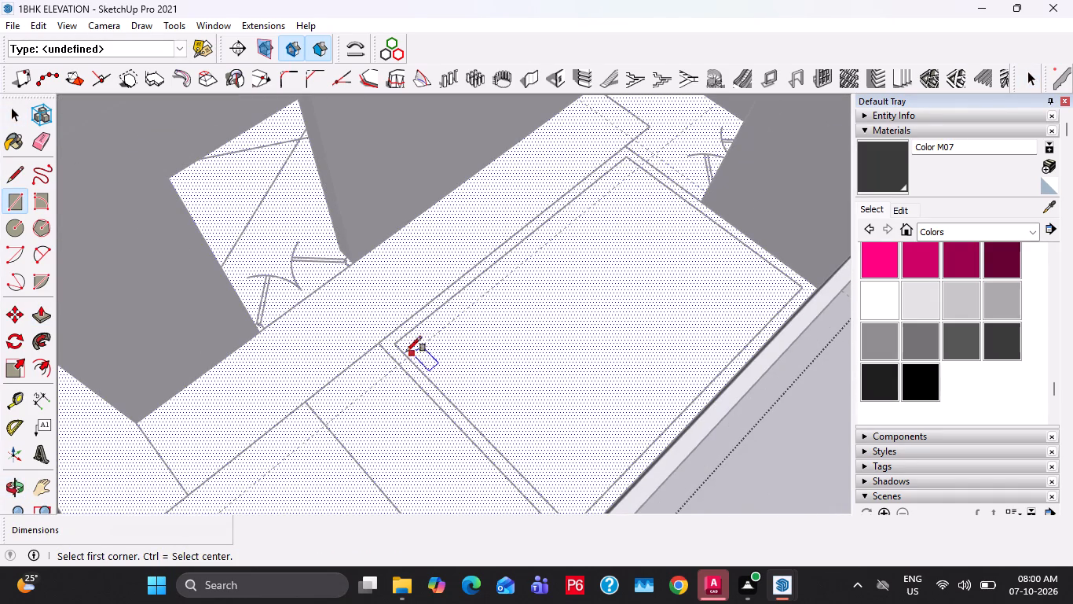
pyautogui.click(383, 342)
pyautogui.moveTo(807, 276); pyautogui.dragTo(821, 289, button='middle')
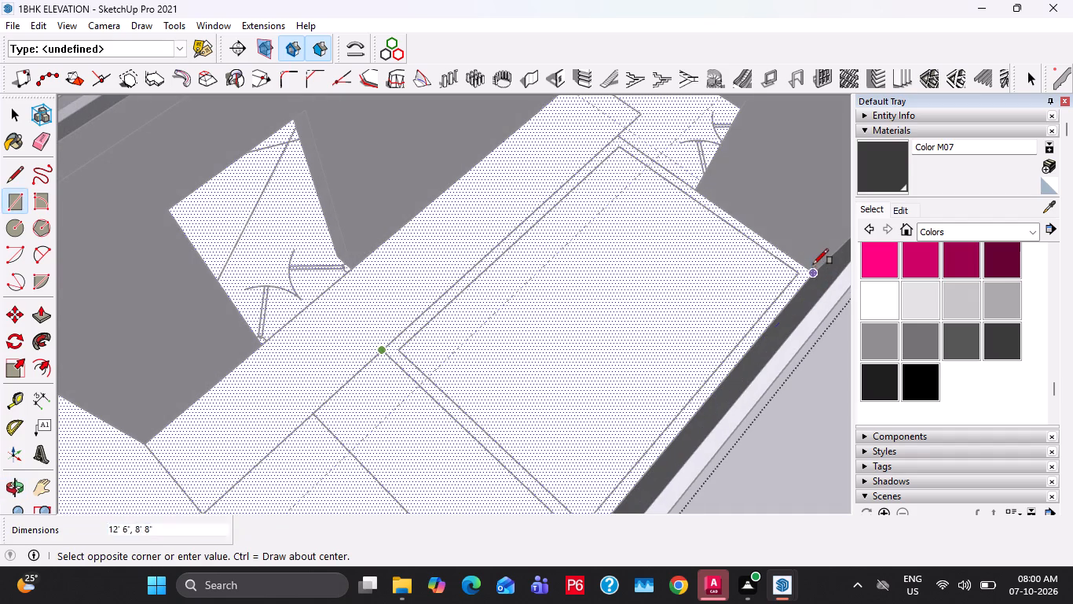
pyautogui.click(811, 268)
pyautogui.press('space')
# Offset the pool rectangle inward to the plan's inner outline to form a narrow rim.
pyautogui.click(602, 352)
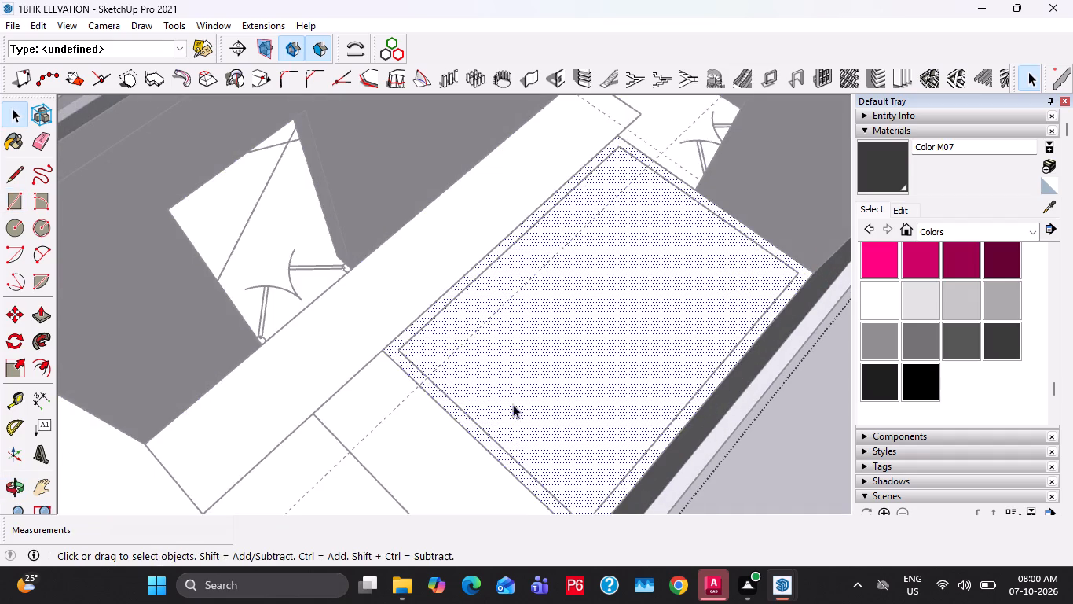
pyautogui.scroll(2, 505, 412)
pyautogui.press('f')
pyautogui.click(462, 432)
pyautogui.click(467, 429)
pyautogui.press('space')
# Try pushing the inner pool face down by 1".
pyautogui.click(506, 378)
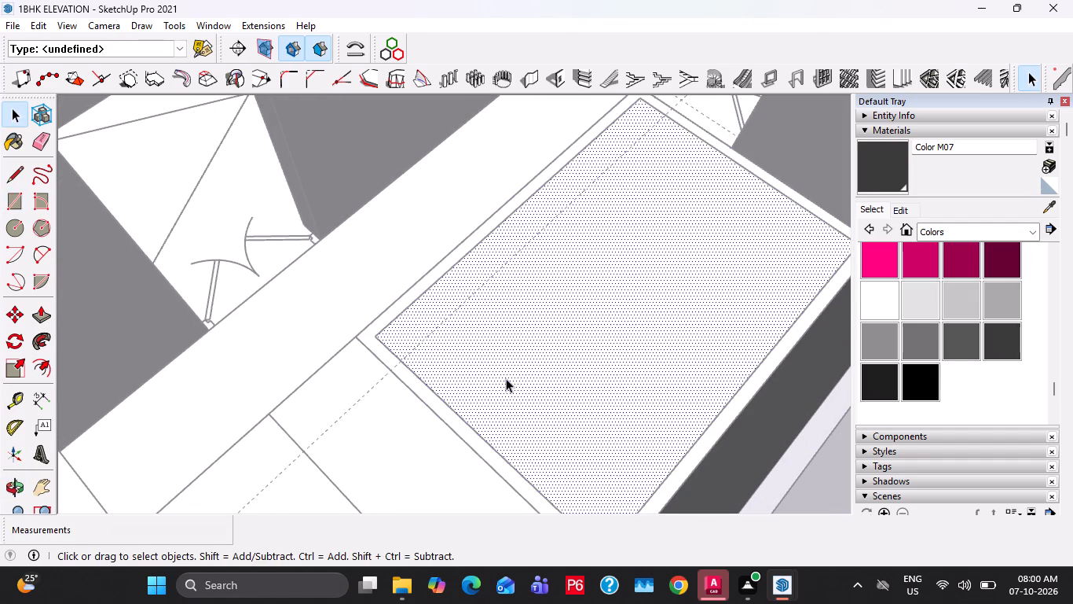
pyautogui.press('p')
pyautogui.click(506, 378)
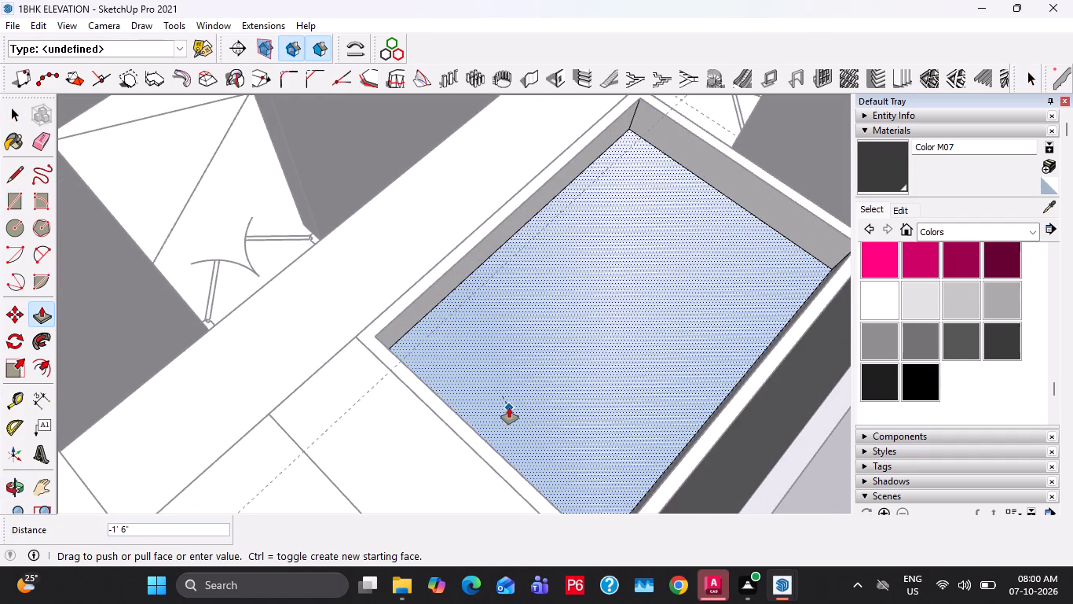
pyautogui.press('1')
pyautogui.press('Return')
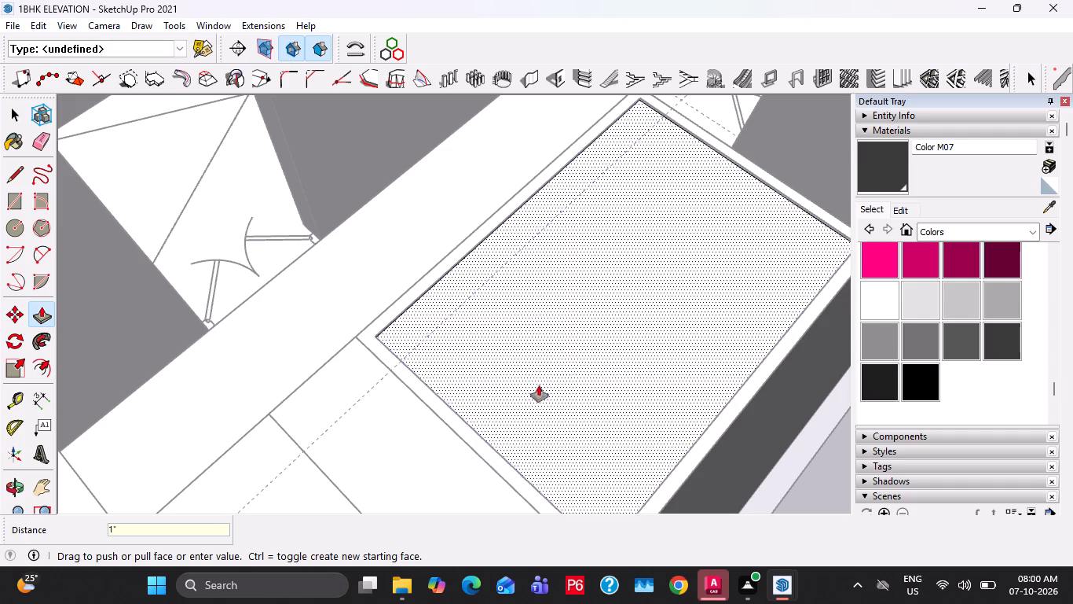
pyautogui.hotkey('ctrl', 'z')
# Push the inner pool face down 1' 4" to form the basin, and leave the group.
pyautogui.click(568, 358)
pyautogui.write("1'")
pyautogui.write('4"')
pyautogui.press('Return')
pyautogui.press('space')
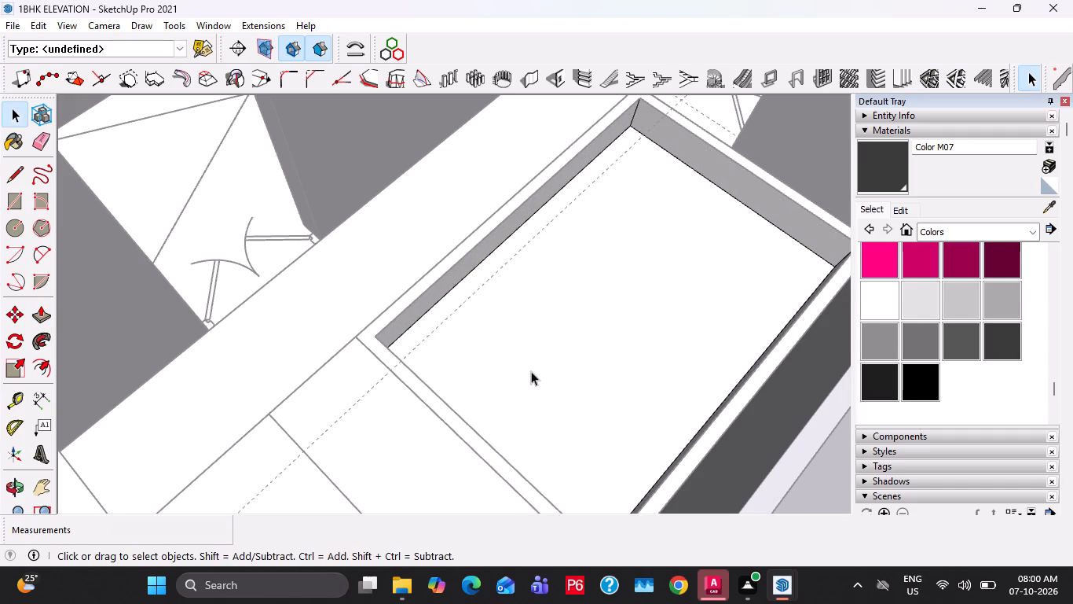
pyautogui.moveTo(584, 348); pyautogui.dragTo(691, 339, button='middle')
pyautogui.press('Escape')
pyautogui.press('Escape')
# Reopen the floor group and copy the pool's bottom face with its edges straight up 1' as the water surface.
pyautogui.doubleClick(617, 319)
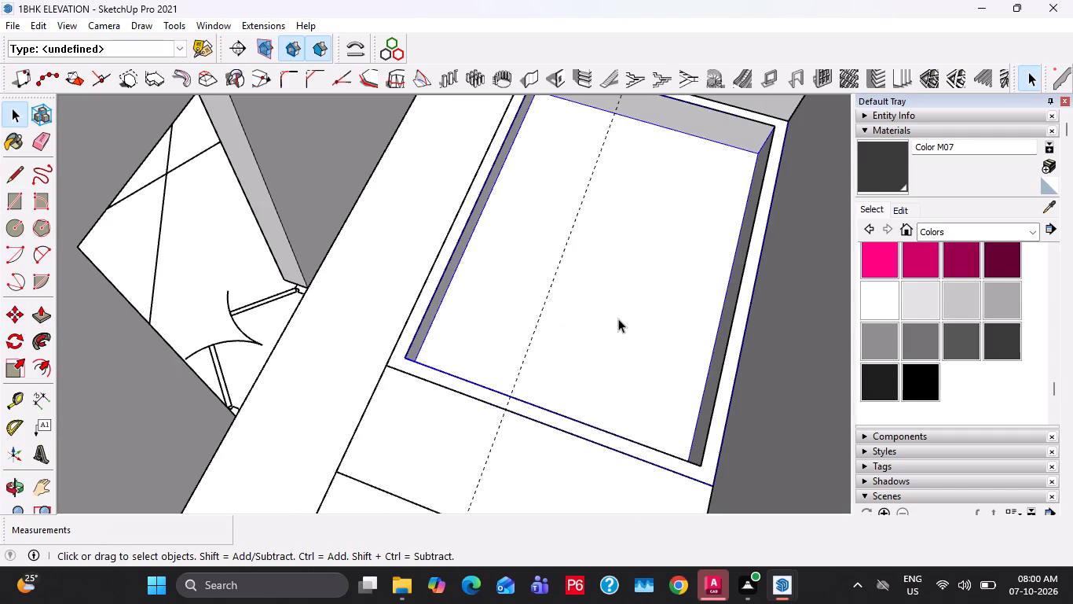
pyautogui.doubleClick(610, 301)
pyautogui.doubleClick(495, 313)
pyautogui.scroll(1, 488, 319)
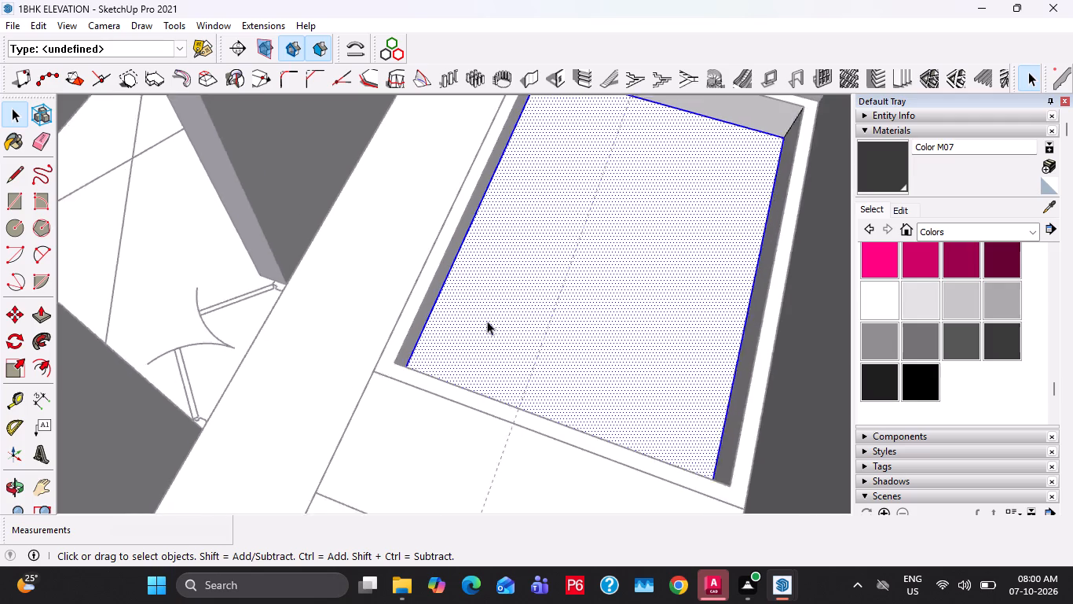
pyautogui.scroll(5, 487, 321)
pyautogui.press('m')
pyautogui.moveTo(413, 368); pyautogui.dragTo(331, 371, button='middle')
pyautogui.scroll(3, 359, 355)
pyautogui.moveTo(463, 346); pyautogui.dragTo(329, 364, button='middle')
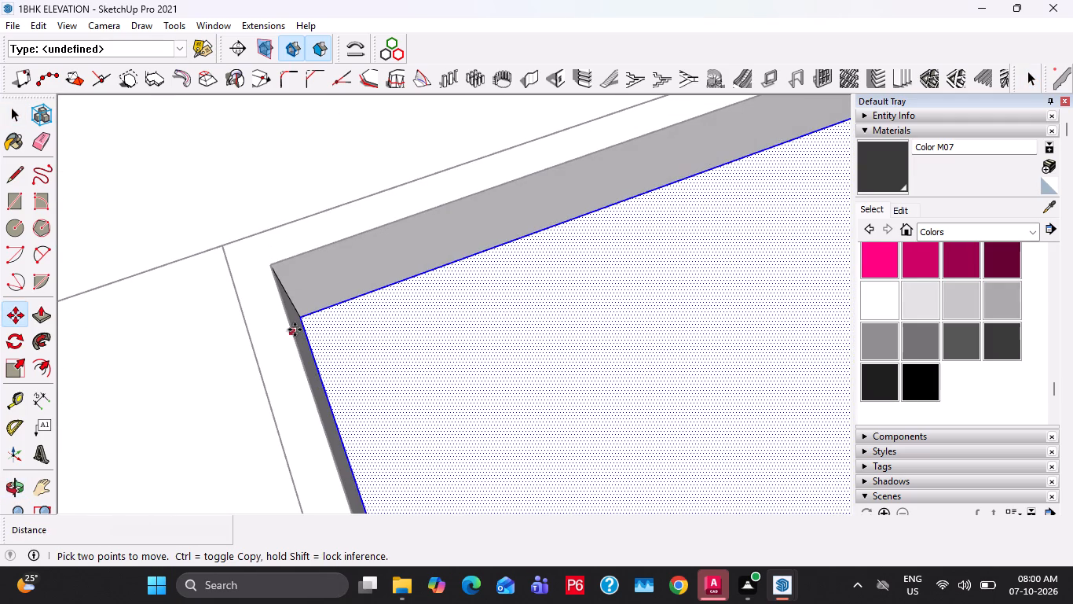
pyautogui.click(300, 314)
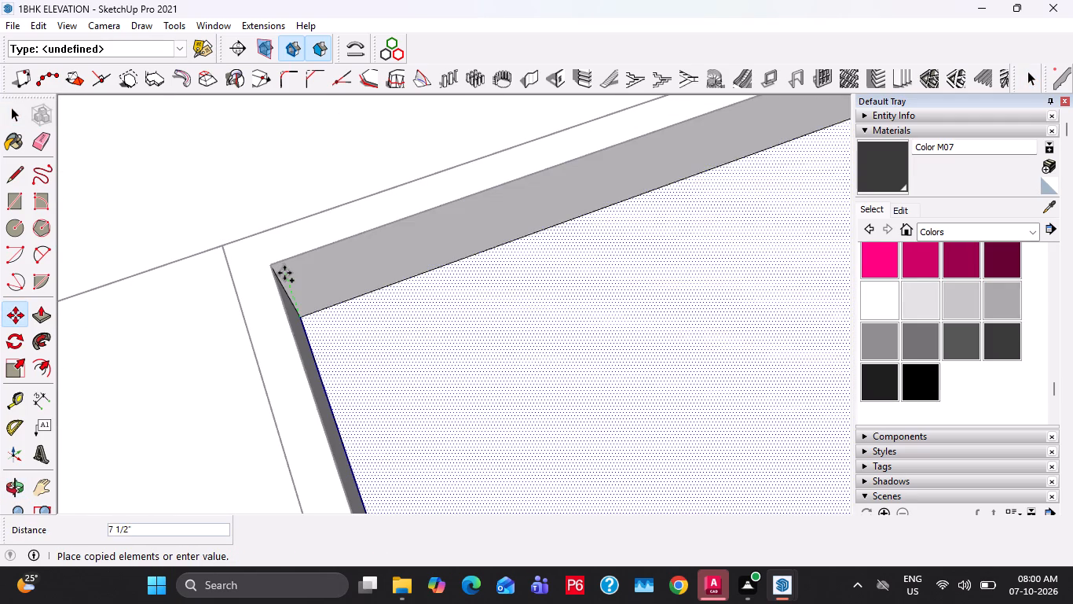
pyautogui.press('space')
pyautogui.scroll(4, 285, 273)
pyautogui.moveTo(395, 278); pyautogui.dragTo(245, 263, button='middle')
pyautogui.scroll(2, 314, 193)
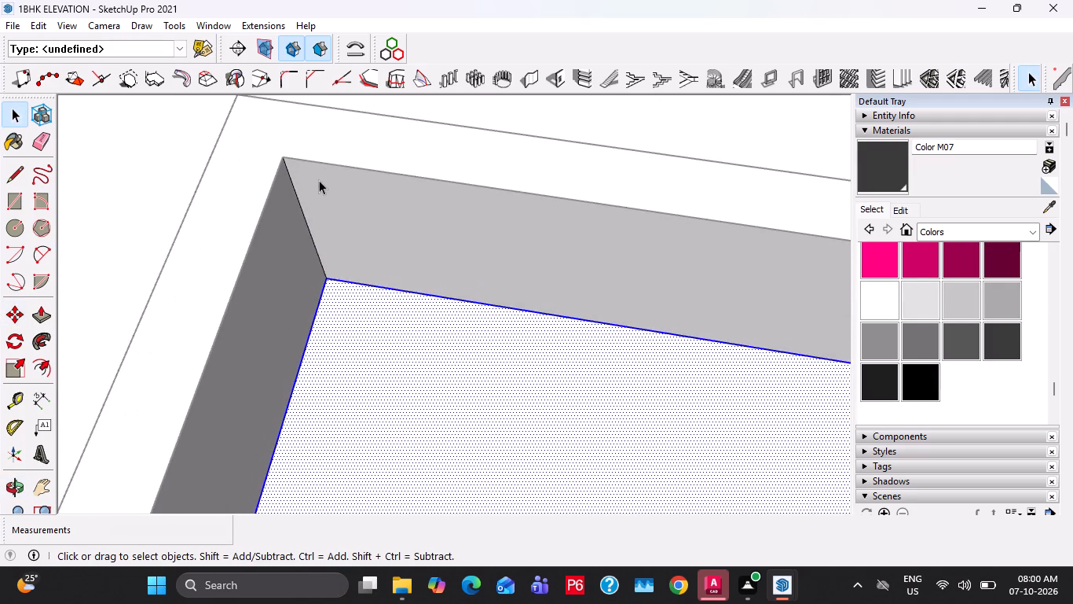
pyautogui.press('m')
pyautogui.keyDown('ctrl'); pyautogui.click(331, 280); pyautogui.keyUp('ctrl')
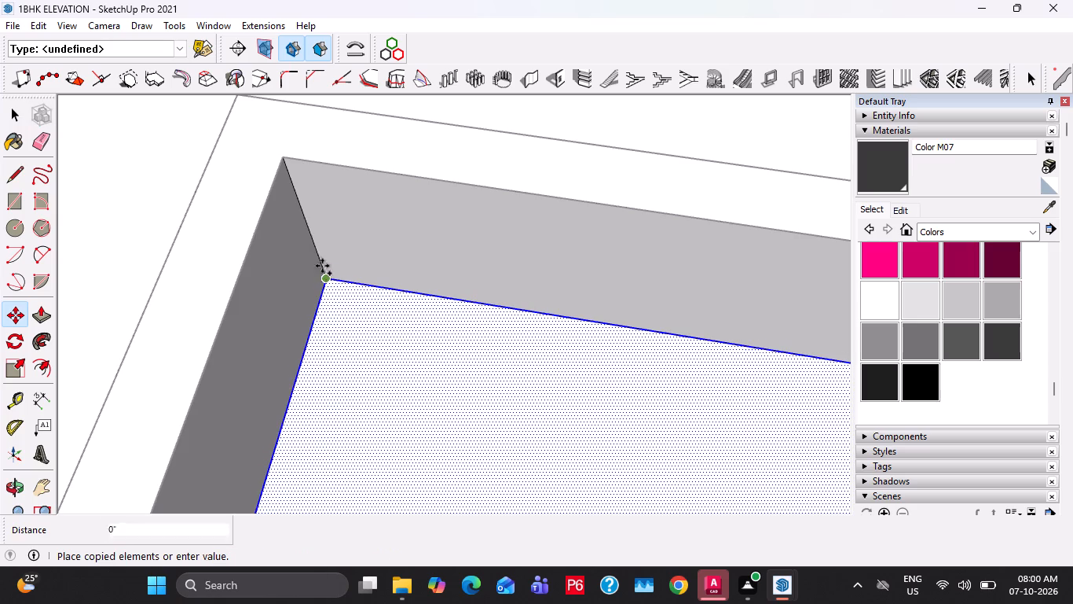
pyautogui.write("1'")
pyautogui.press('Return')
pyautogui.press('space')
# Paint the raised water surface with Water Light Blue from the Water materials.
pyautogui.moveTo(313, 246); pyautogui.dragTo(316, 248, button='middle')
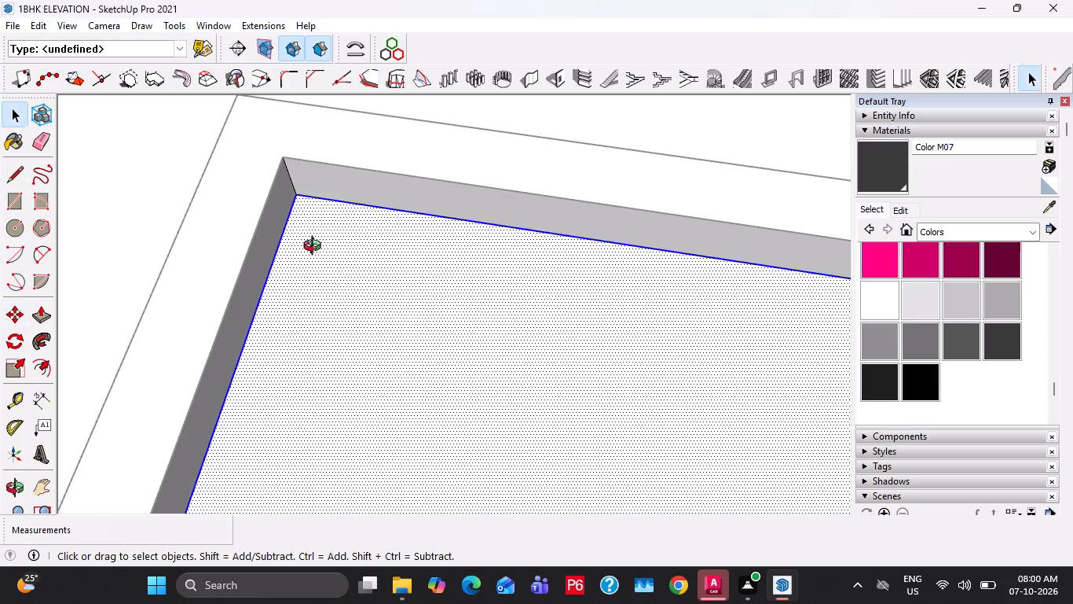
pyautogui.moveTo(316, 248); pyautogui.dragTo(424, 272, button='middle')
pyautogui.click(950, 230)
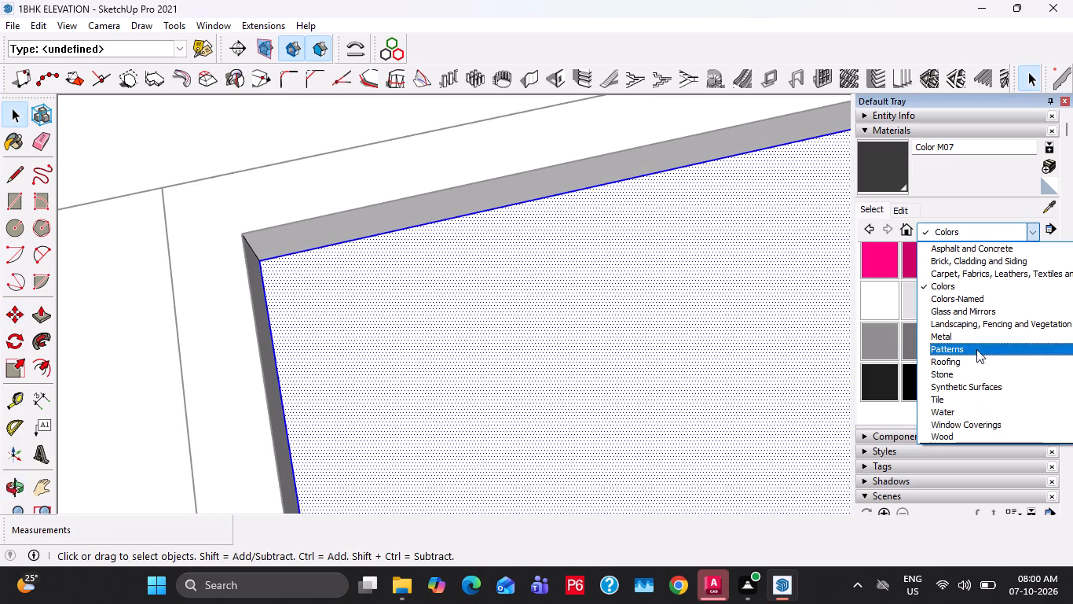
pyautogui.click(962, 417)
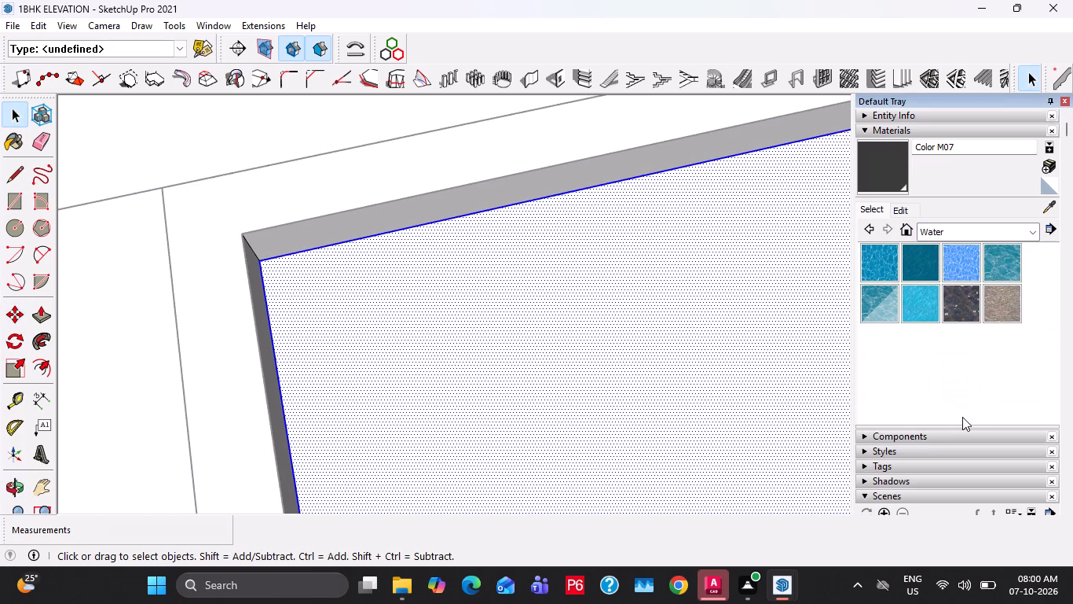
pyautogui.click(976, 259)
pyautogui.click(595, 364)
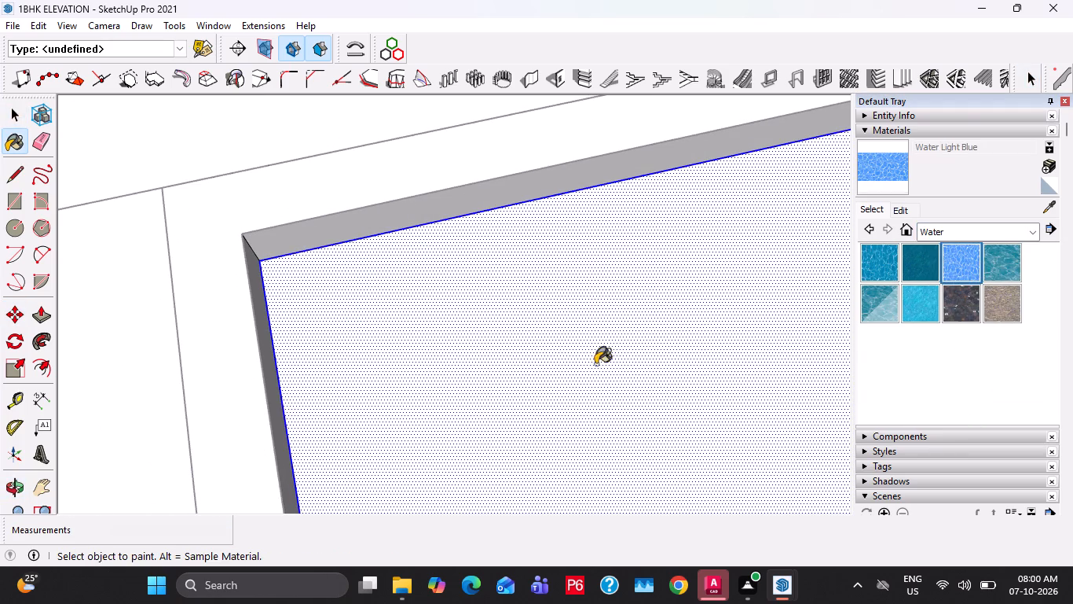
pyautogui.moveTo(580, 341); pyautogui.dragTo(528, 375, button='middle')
# Repaint the pool's water surface with the Water Pool material and leave the group.
pyautogui.click(1022, 249)
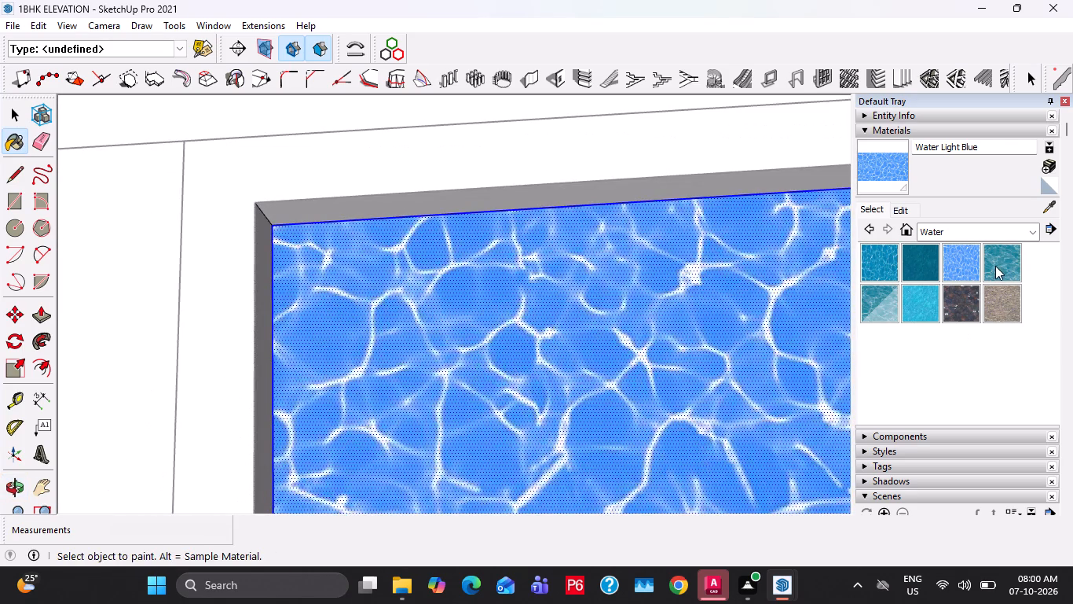
pyautogui.click(995, 266)
pyautogui.click(650, 440)
pyautogui.moveTo(409, 360); pyautogui.dragTo(419, 131, button='middle')
pyautogui.moveTo(569, 433); pyautogui.dragTo(556, 212, button='middle')
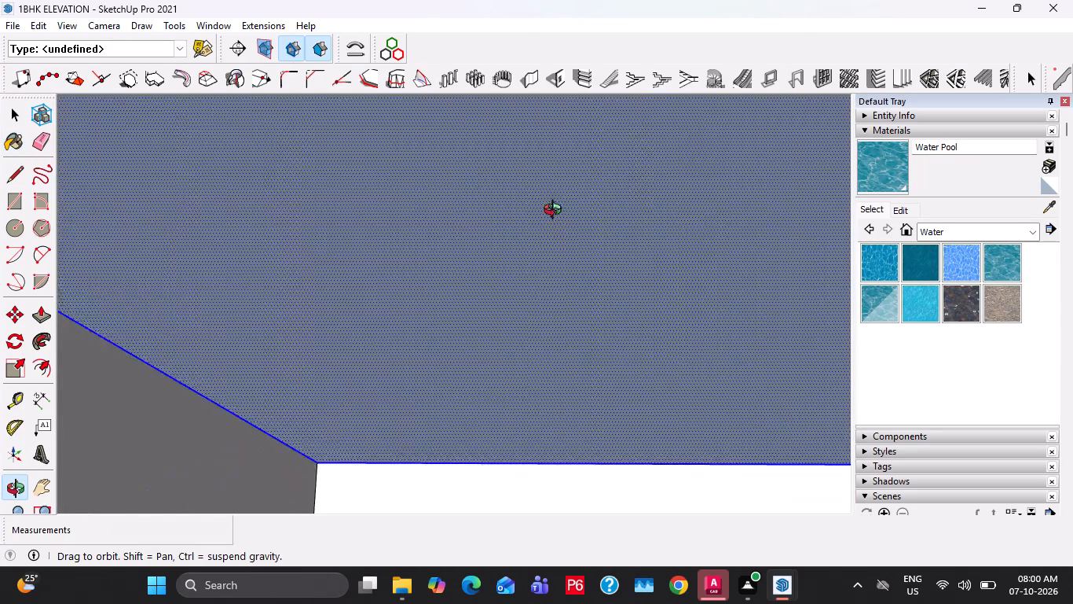
pyautogui.moveTo(556, 212); pyautogui.dragTo(578, 185, button='middle')
pyautogui.click(489, 296)
pyautogui.moveTo(489, 300); pyautogui.dragTo(782, 599, button='middle')
pyautogui.scroll(1, 544, 440)
pyautogui.scroll(-6, 496, 274)
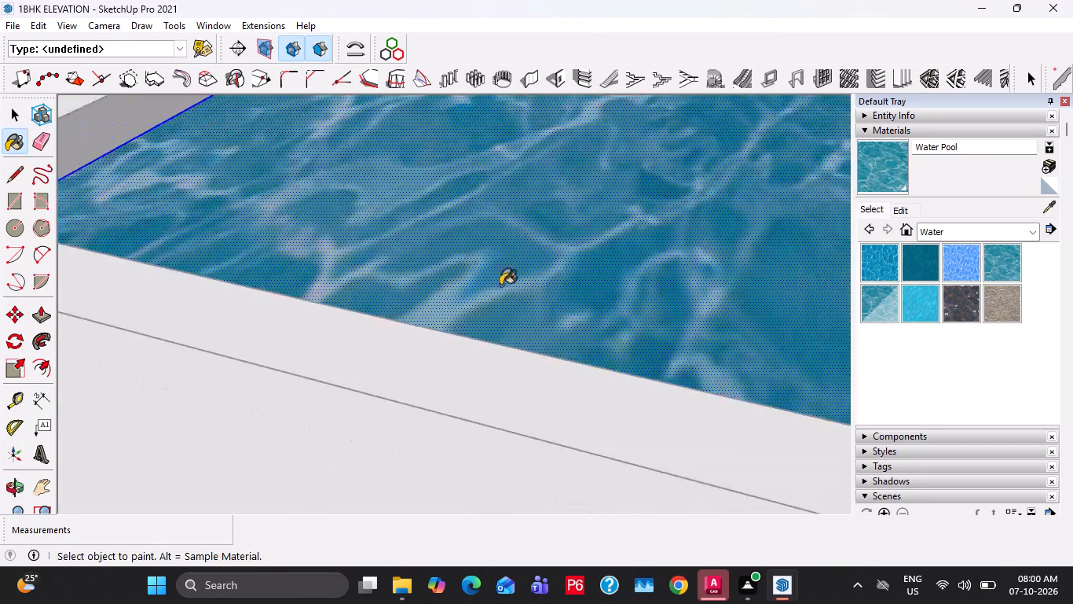
pyautogui.moveTo(506, 285); pyautogui.dragTo(591, 446, button='middle')
pyautogui.scroll(-20, 541, 305)
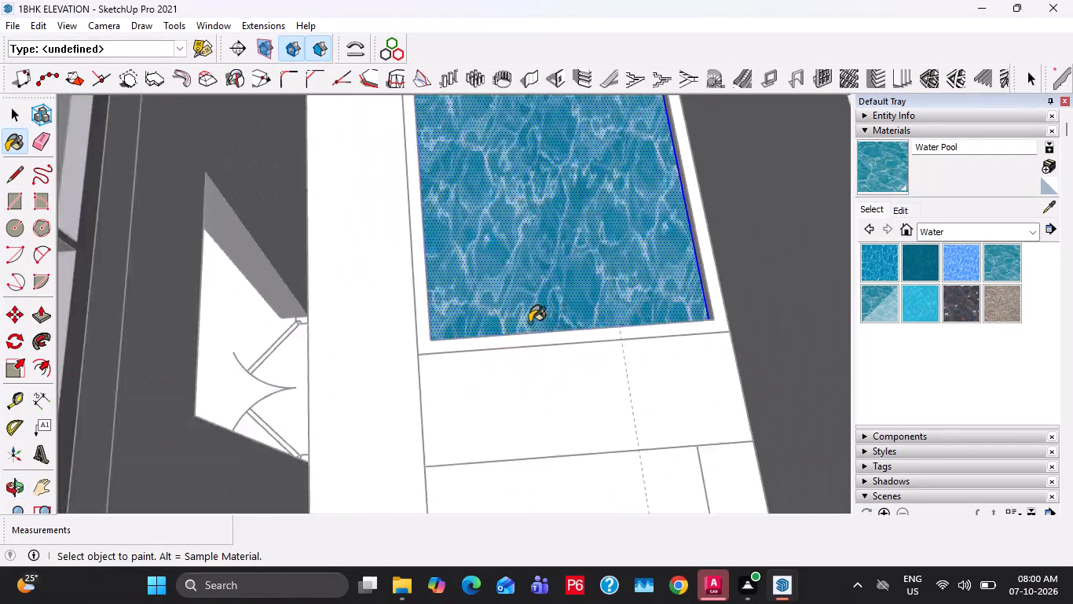
pyautogui.scroll(-3, 529, 322)
pyautogui.press('space')
pyautogui.press('Escape')
pyautogui.scroll(1, 563, 300)
pyautogui.press('Escape')
# Open the floor group and paint the pool's border face with Color M06 from the Colors materials.
pyautogui.moveTo(515, 303); pyautogui.dragTo(540, 406, button='middle')
pyautogui.scroll(3, 551, 429)
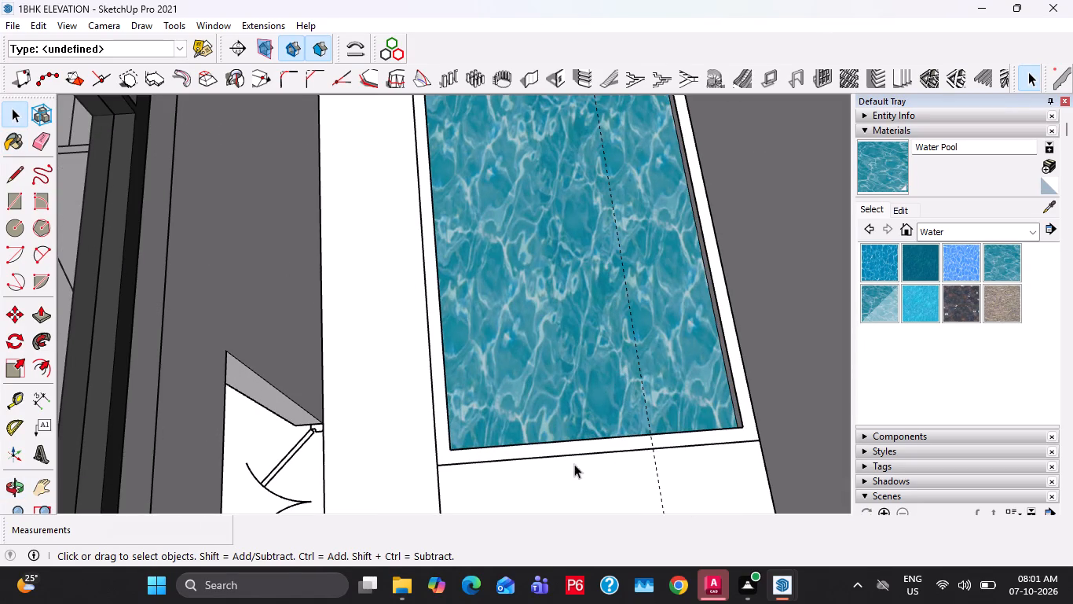
pyautogui.scroll(4, 577, 445)
pyautogui.doubleClick(578, 447)
pyautogui.click(586, 444)
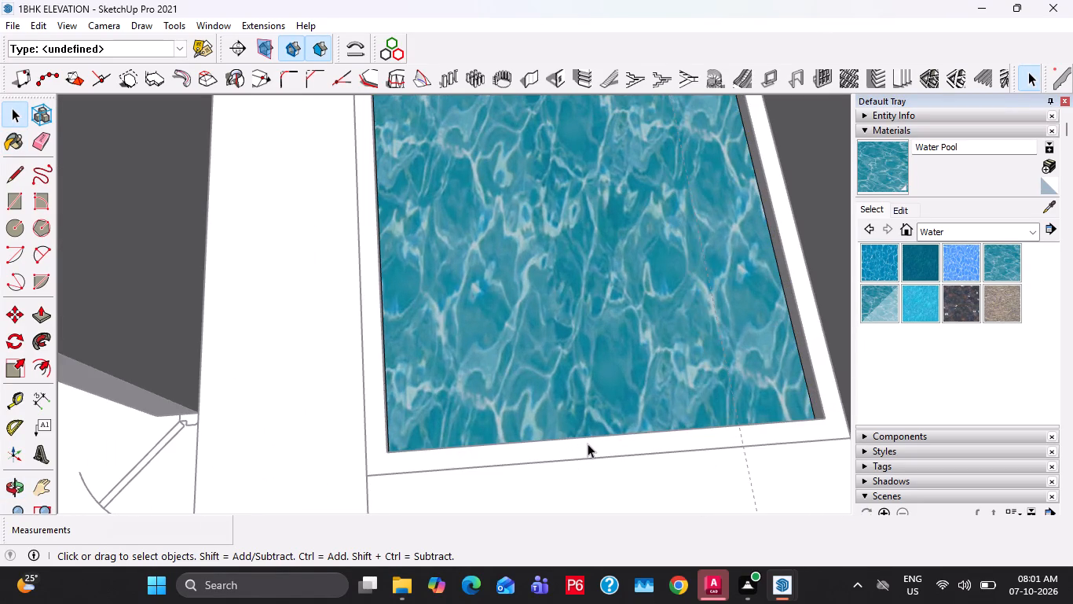
pyautogui.click(981, 225)
pyautogui.press('c')
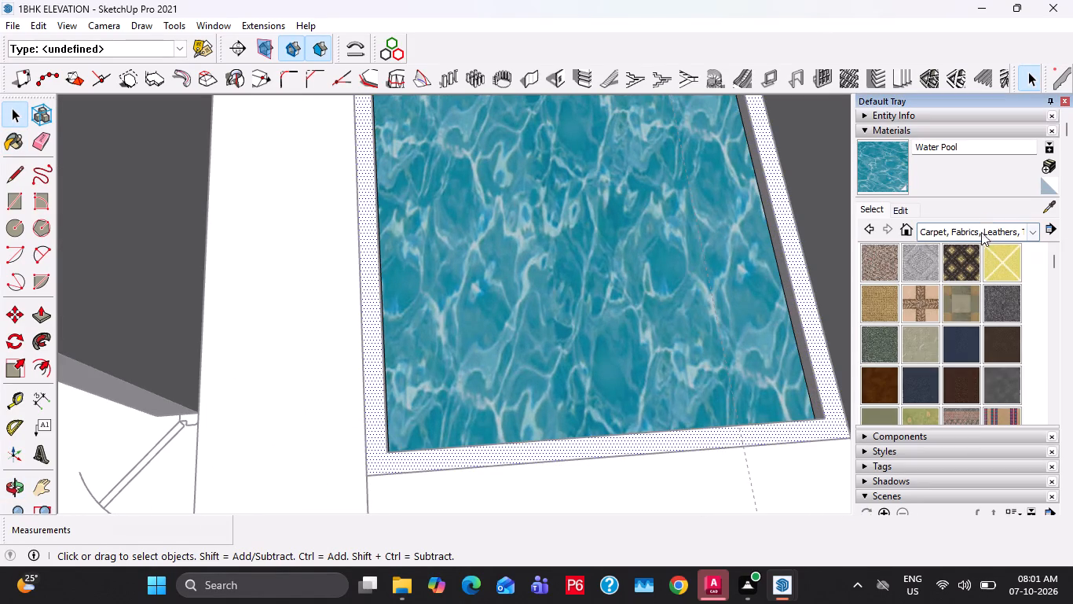
pyautogui.press('c')
pyautogui.click(985, 238)
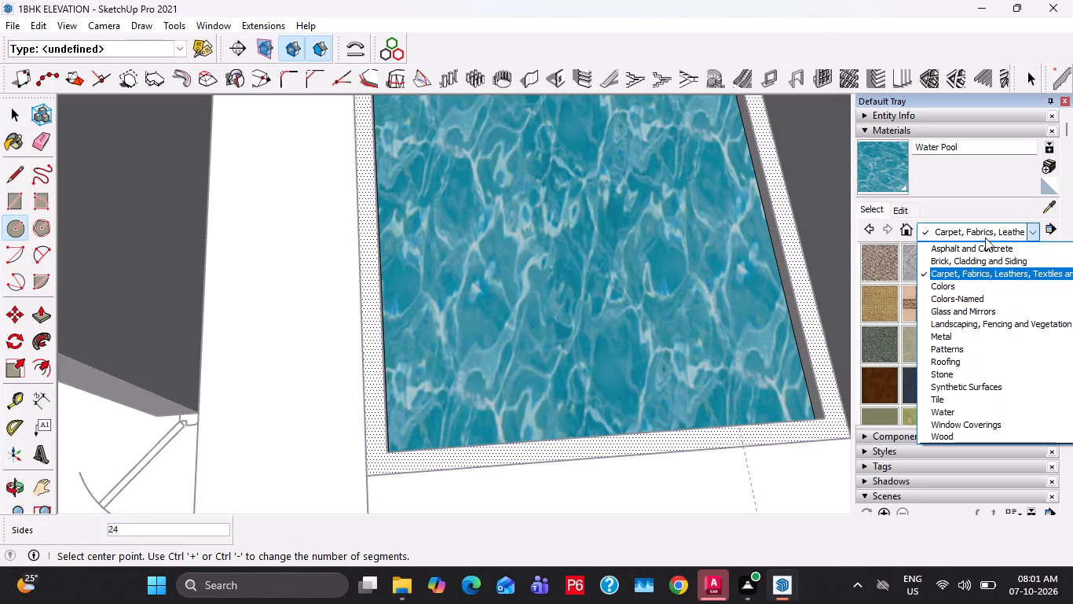
pyautogui.press('c')
pyautogui.scroll(-3, 975, 315)
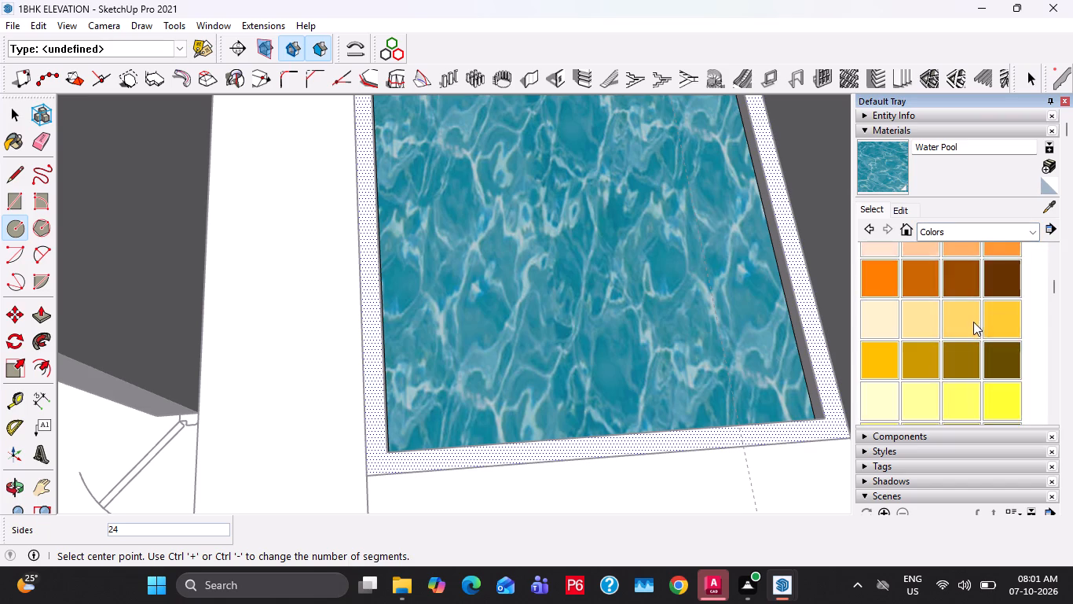
pyautogui.scroll(-9, 973, 322)
pyautogui.scroll(2, 969, 341)
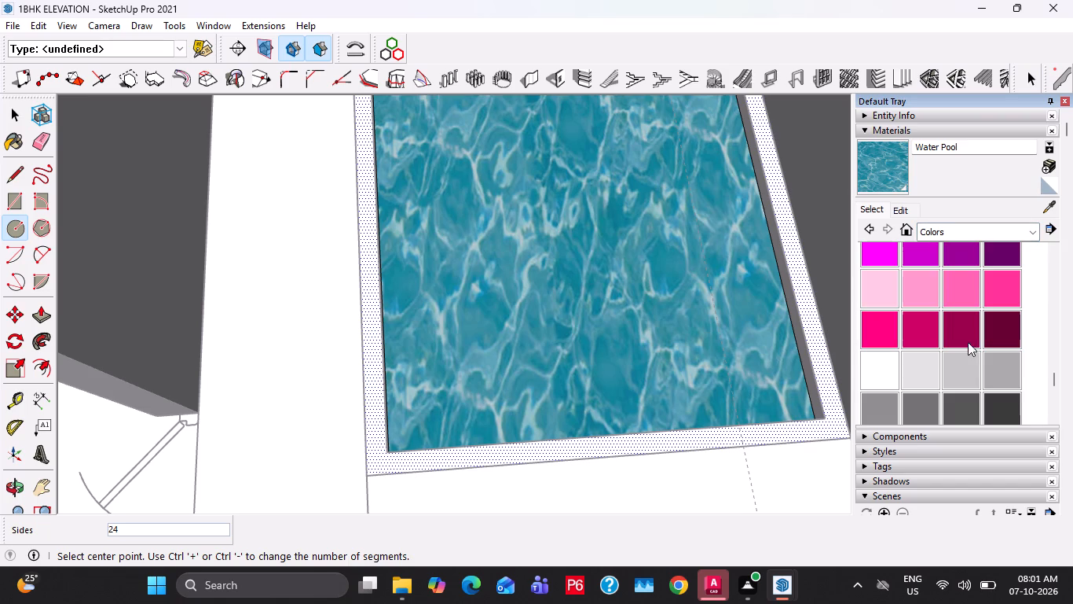
pyautogui.click(954, 411)
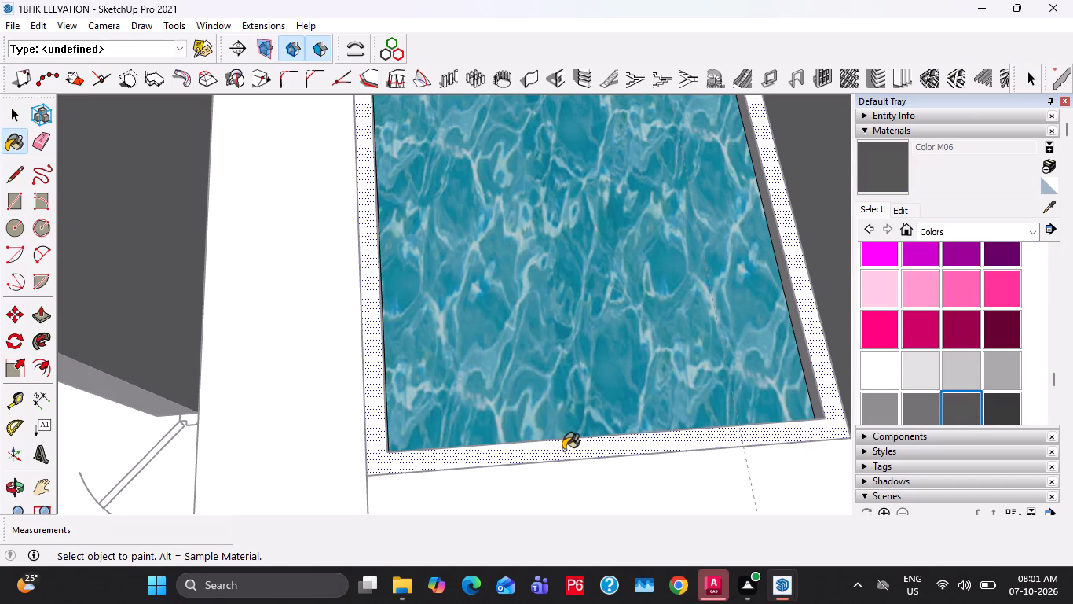
pyautogui.click(563, 451)
# Paint the pool basin's long inner side face next to the border with Color M06.
pyautogui.scroll(8, 319, 385)
pyautogui.moveTo(511, 304); pyautogui.dragTo(331, 229, button='middle')
pyautogui.scroll(3, 394, 252)
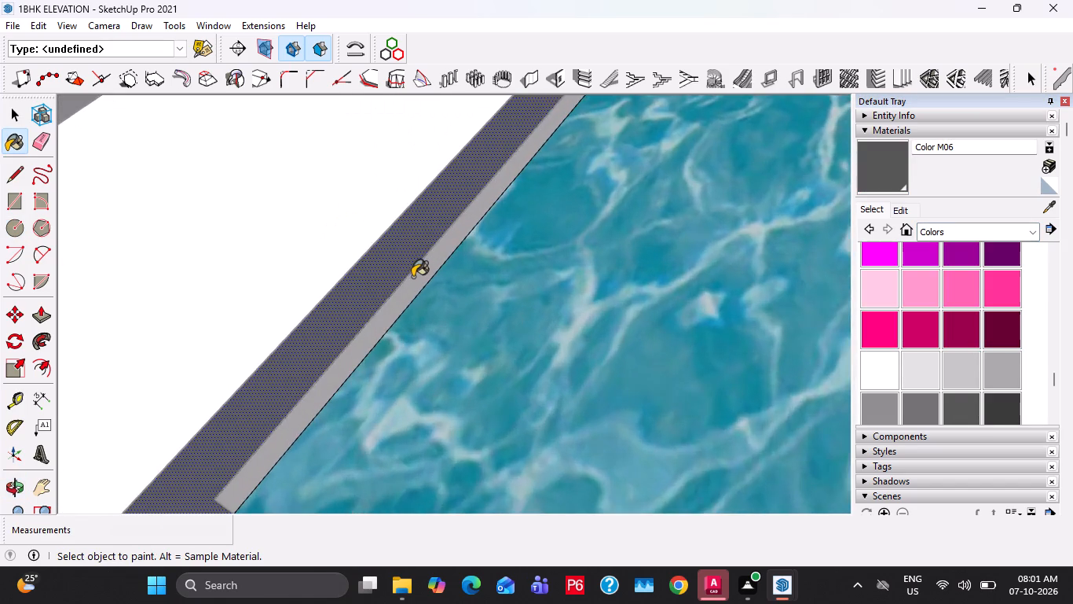
pyautogui.click(412, 277)
# Pull the pool's dark border face up 2" to form a raised rim.
pyautogui.scroll(-6, 417, 256)
pyautogui.scroll(1, 417, 256)
pyautogui.scroll(-6, 417, 256)
pyautogui.moveTo(430, 269); pyautogui.dragTo(708, 120, button='middle')
pyautogui.scroll(1, 739, 219)
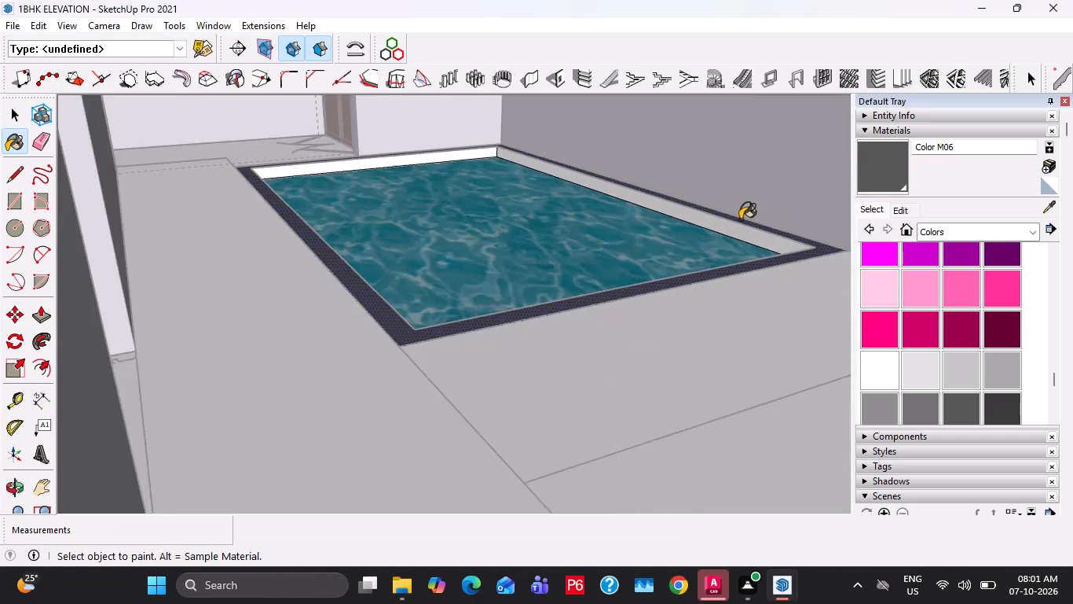
pyautogui.moveTo(740, 219); pyautogui.dragTo(657, 219, button='middle')
pyautogui.press('space')
pyautogui.press('p')
pyautogui.click(432, 304)
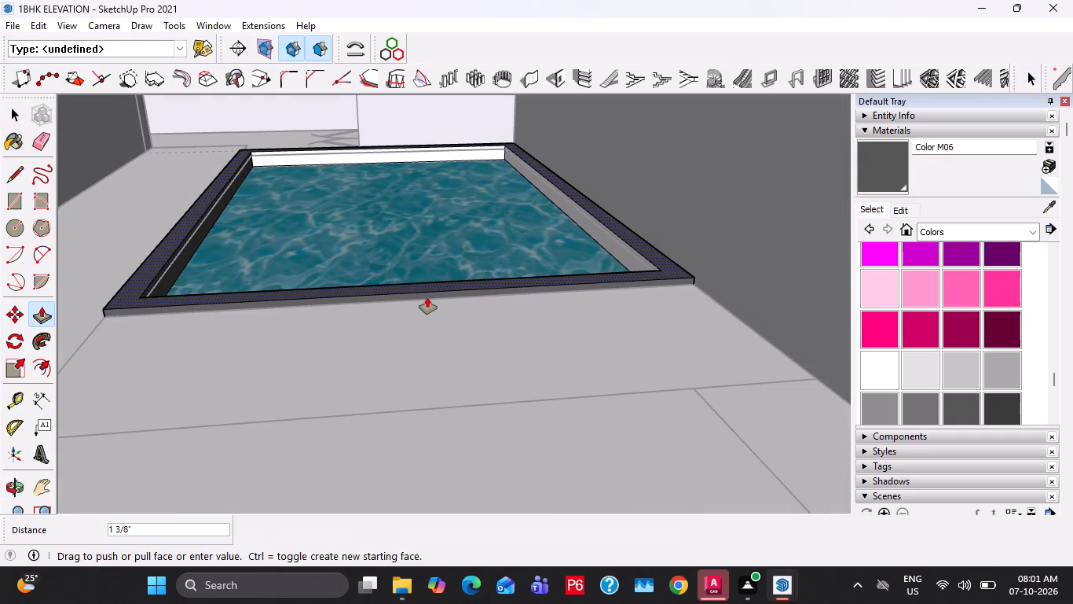
pyautogui.write('2"')
pyautogui.press('Return')
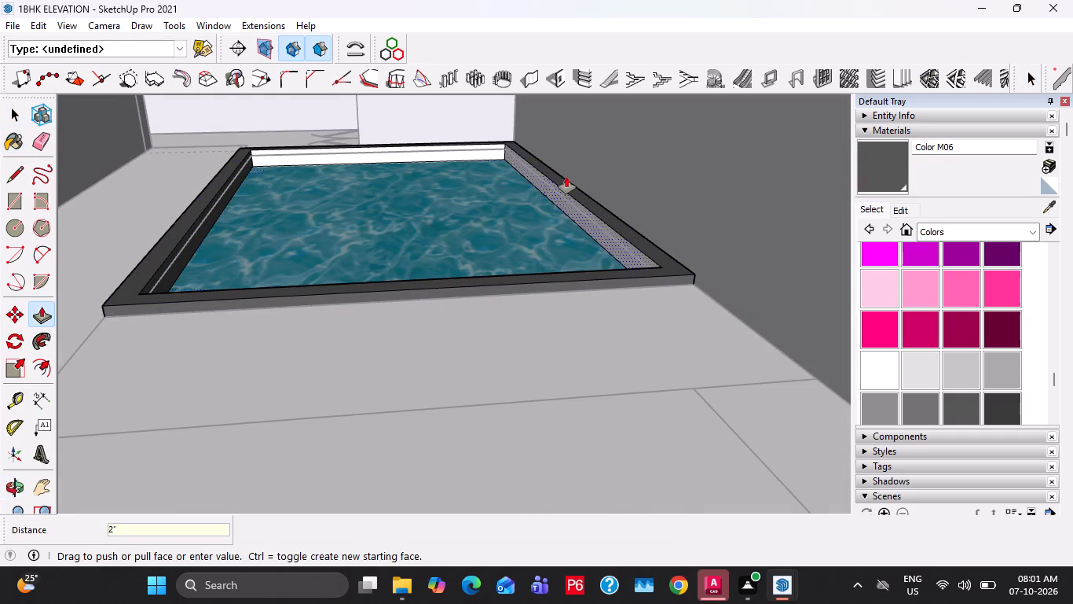
# Paint the pool's remaining white inner side faces with Color M06 and leave the group.
pyautogui.press('space')
pyautogui.click(862, 157)
pyautogui.click(496, 153)
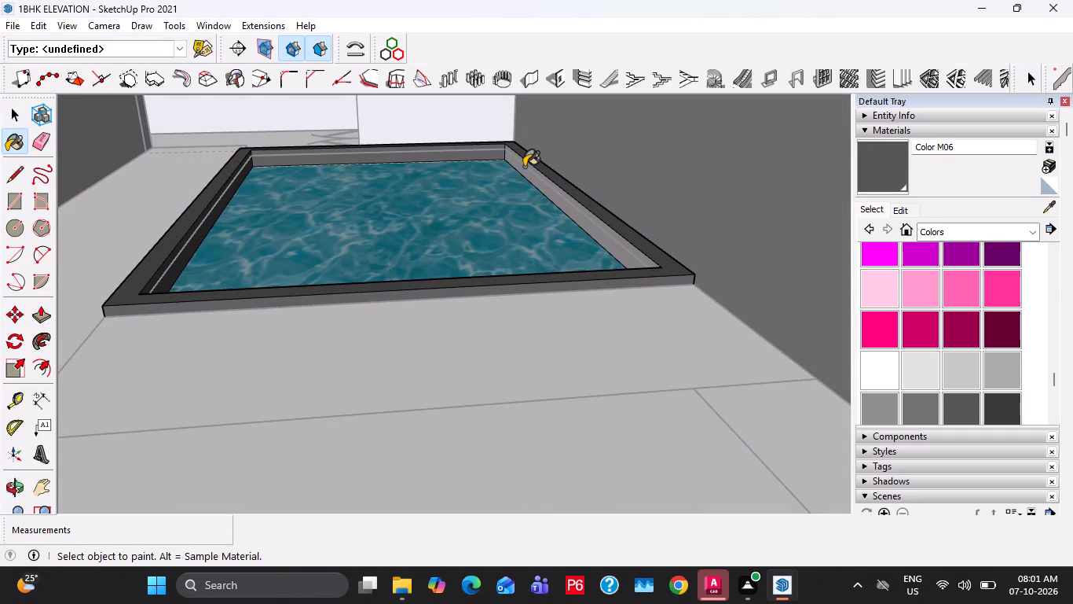
pyautogui.click(528, 171)
pyautogui.moveTo(473, 179); pyautogui.dragTo(596, 260, button='middle')
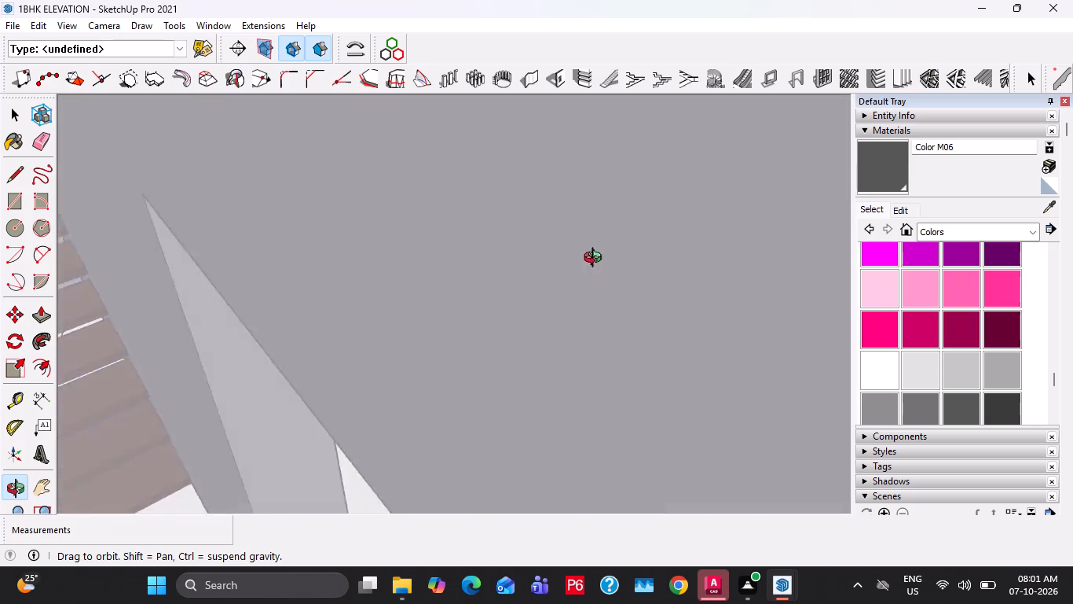
pyautogui.moveTo(596, 260); pyautogui.dragTo(805, 394, button='middle')
pyautogui.press('space')
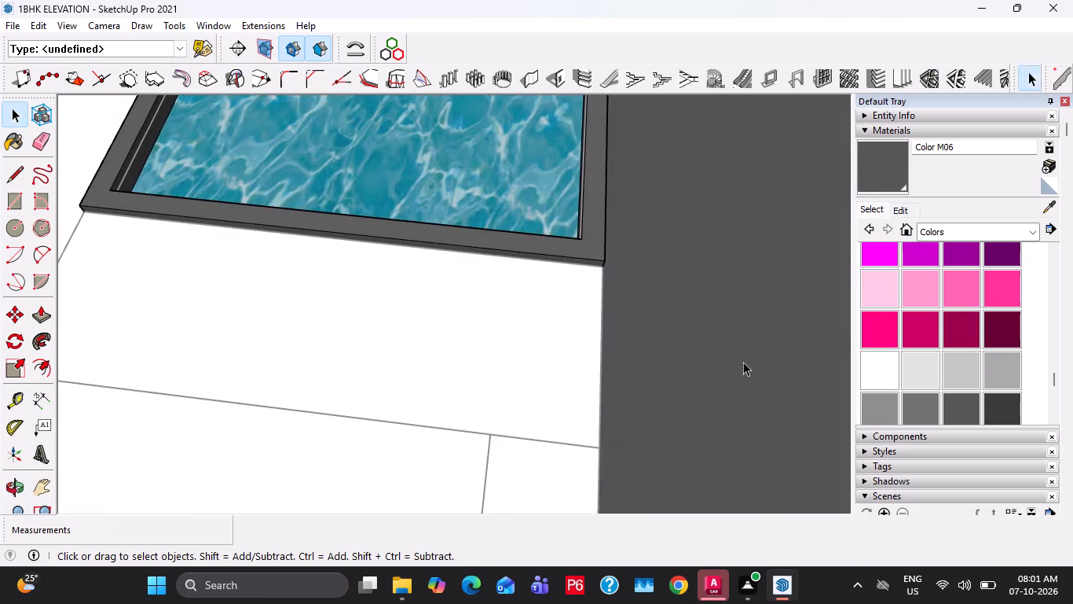
pyautogui.scroll(-5, 734, 362)
pyautogui.press('Escape')
pyautogui.press('`')
pyautogui.scroll(-7, 637, 374)
pyautogui.press('Escape')
# Draw a 3' by 8' 8" rectangle over the floor strip between the pool's end and the next plan line.
pyautogui.scroll(5, 417, 326)
pyautogui.scroll(3, 346, 326)
pyautogui.press('t')
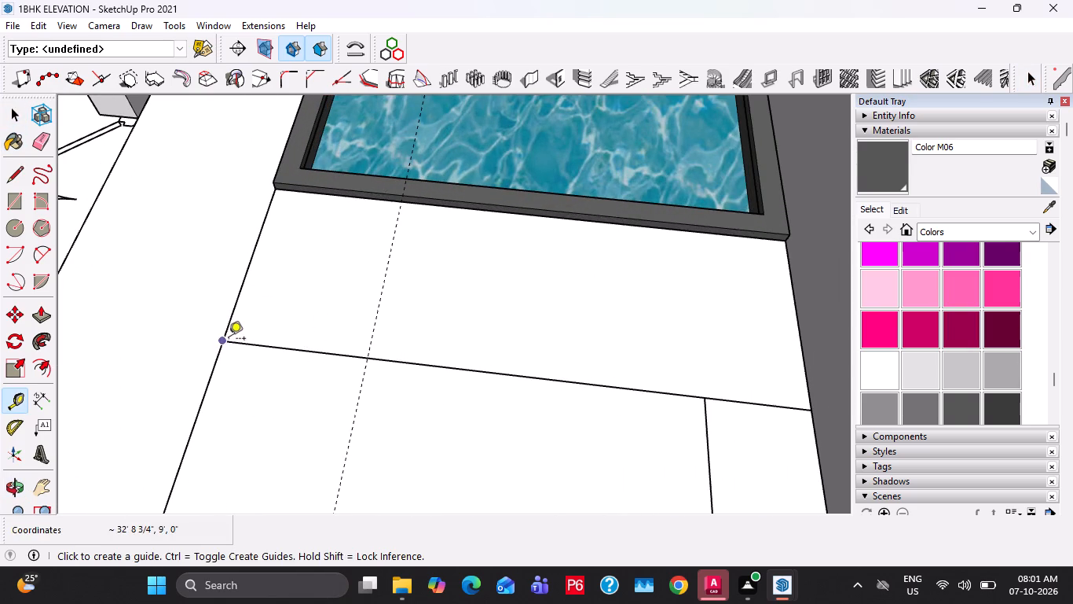
pyautogui.press('space')
pyautogui.write('r')
pyautogui.click(218, 344)
pyautogui.scroll(2, 765, 219)
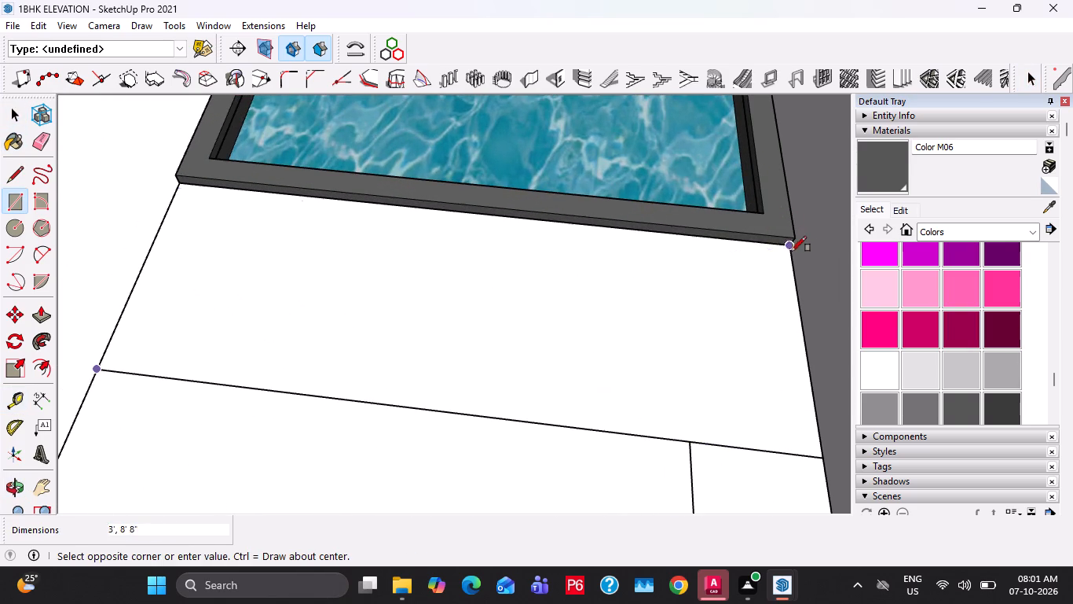
pyautogui.click(789, 245)
# Pull the new strip up level with the top of the pool rim and make it a group.
pyautogui.press('space')
pyautogui.press('p')
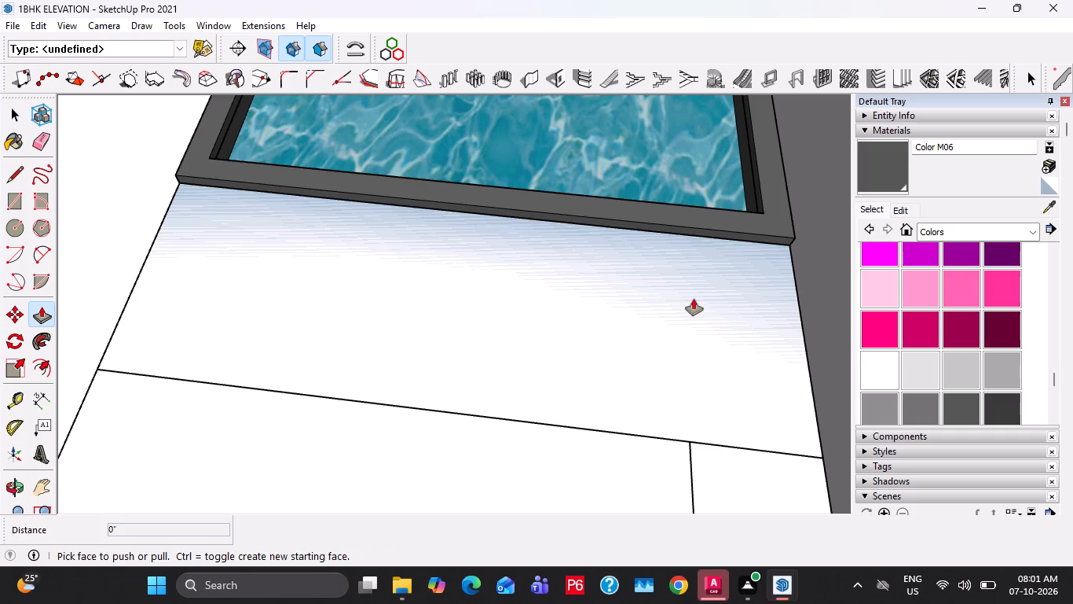
pyautogui.click(694, 299)
pyautogui.moveTo(769, 272); pyautogui.dragTo(942, 263, button='middle')
pyautogui.scroll(-4, 904, 264)
pyautogui.moveTo(612, 341); pyautogui.dragTo(863, 300, button='middle')
pyautogui.click(350, 308)
pyautogui.press('space')
pyautogui.tripleClick(403, 340)
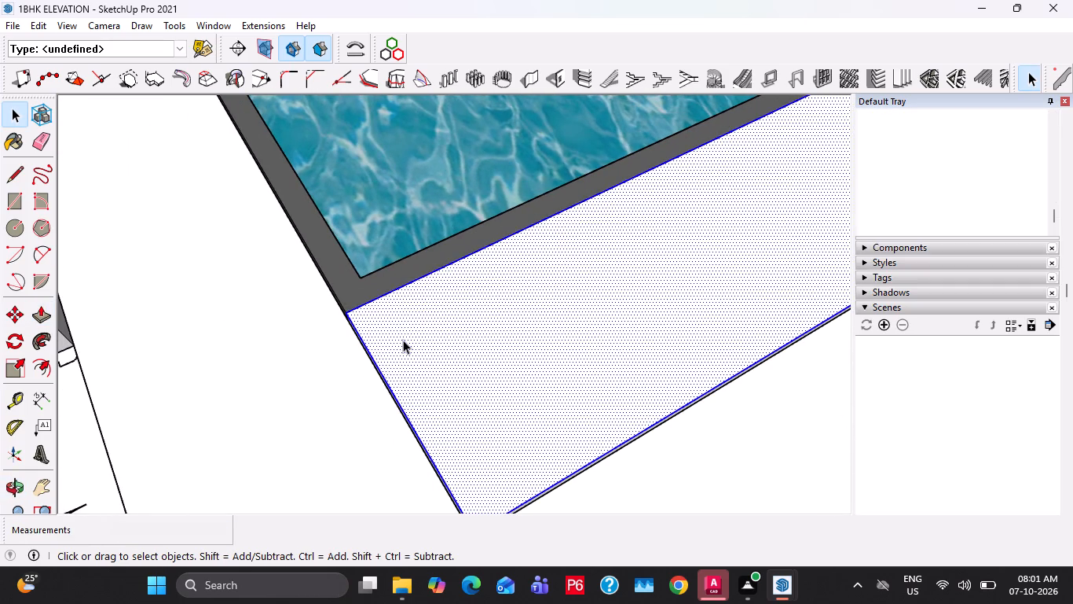
pyautogui.rightClick(403, 340)
pyautogui.click(482, 201)
# Draw a rectangle about 8' 8" by 7' 3" from the strip's outer corner to the boundary wall's inner corner.
pyautogui.moveTo(526, 248); pyautogui.dragTo(717, 314, button='middle')
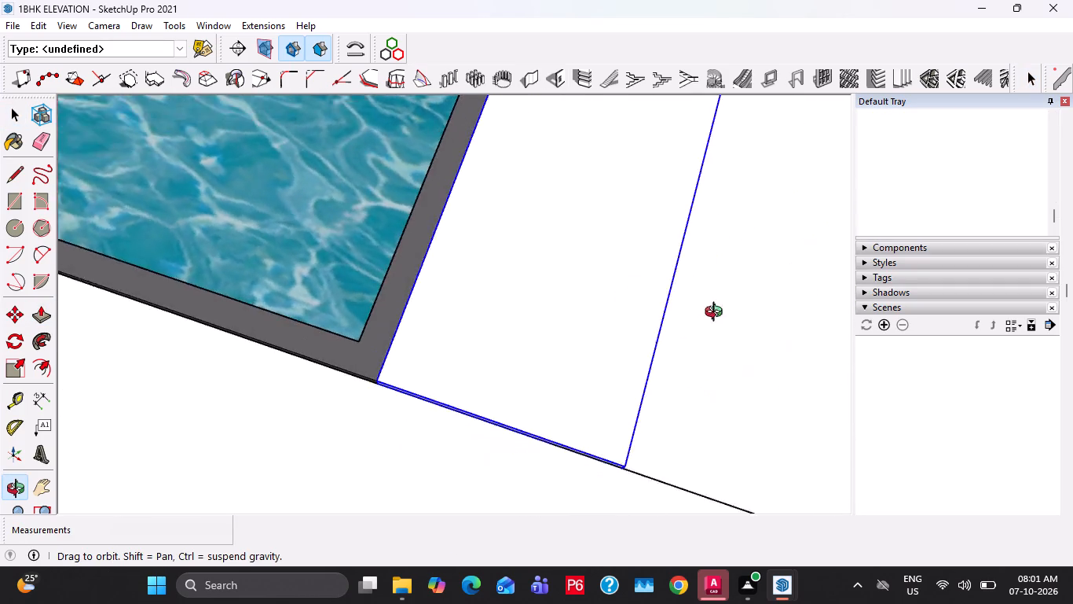
pyautogui.moveTo(717, 314); pyautogui.dragTo(373, 352, button='middle')
pyautogui.keyDown('shift'); pyautogui.scroll(-2, 414, 307); pyautogui.keyUp('shift')
pyautogui.keyDown('shift'); pyautogui.moveTo(533, 264); pyautogui.dragTo(662, 296, button='middle'); pyautogui.keyUp('shift')
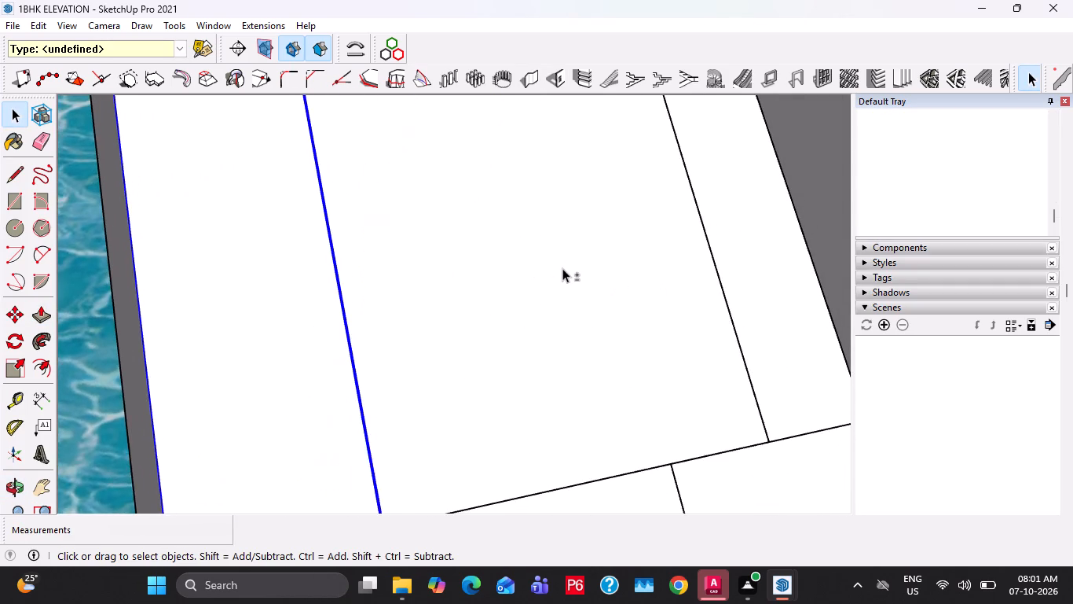
pyautogui.keyDown('shift'); pyautogui.scroll(-1, 562, 267); pyautogui.keyUp('shift')
pyautogui.keyDown('shift'); pyautogui.middleClick(564, 250); pyautogui.keyUp('shift')
pyautogui.moveTo(592, 337); pyautogui.dragTo(585, 306, button='middle')
pyautogui.press('r')
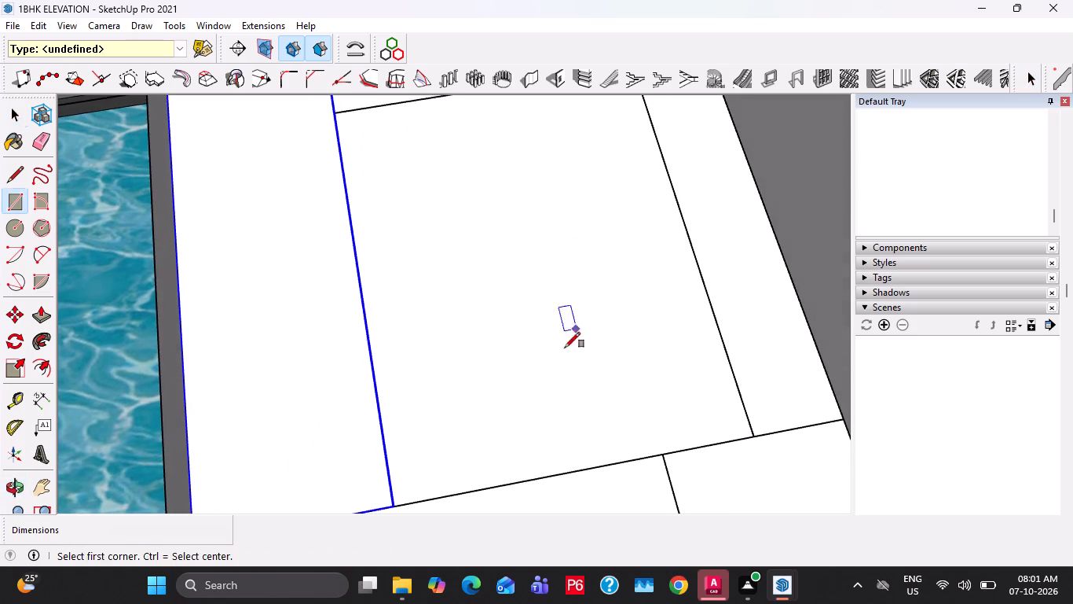
pyautogui.keyDown('shift'); pyautogui.moveTo(478, 459); pyautogui.dragTo(445, 385, button='middle'); pyautogui.keyUp('shift')
pyautogui.scroll(10, 393, 411)
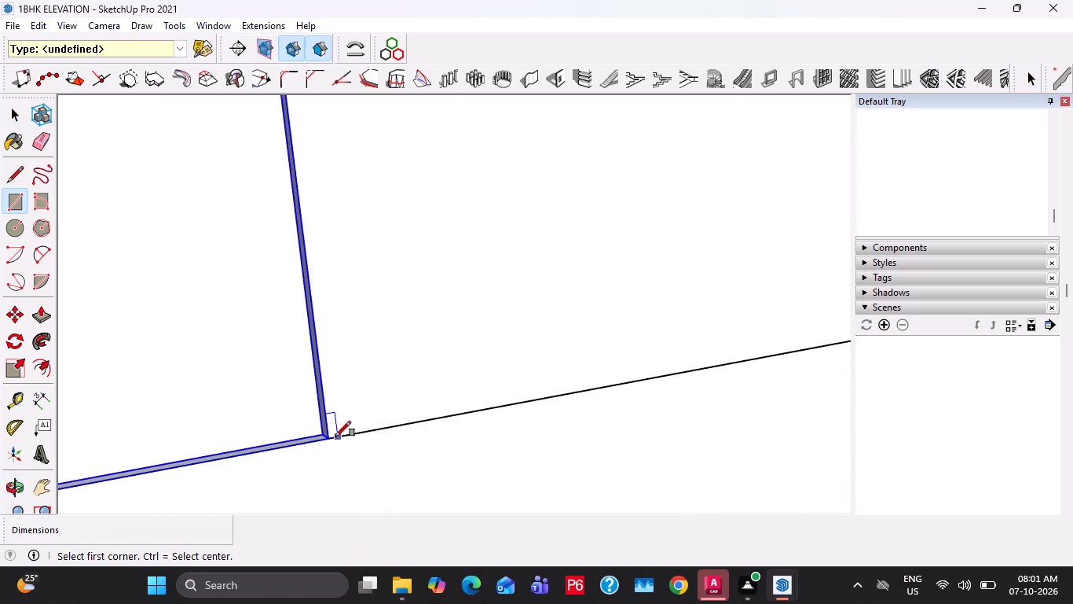
pyautogui.scroll(3, 328, 440)
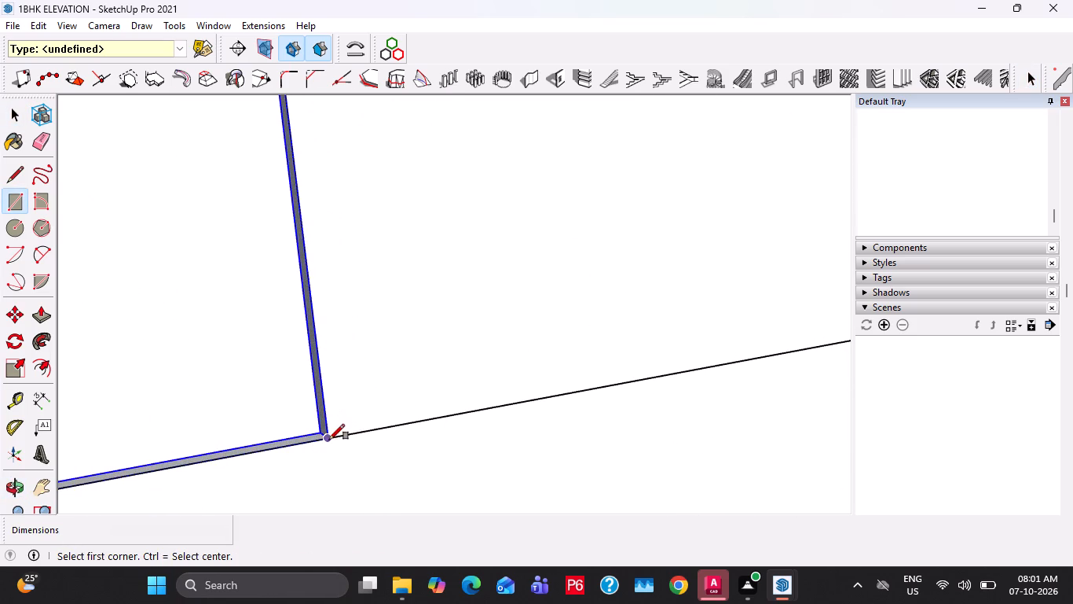
pyautogui.click(329, 440)
pyautogui.scroll(-3, 558, 267)
pyautogui.keyDown('shift'); pyautogui.moveTo(613, 234); pyautogui.dragTo(559, 404, button='middle'); pyautogui.keyUp('shift')
pyautogui.keyDown('shift'); pyautogui.scroll(-5, 569, 370); pyautogui.keyUp('shift')
pyautogui.keyDown('shift'); pyautogui.moveTo(635, 252); pyautogui.dragTo(578, 431, button='middle'); pyautogui.keyUp('shift')
pyautogui.keyDown('shift'); pyautogui.scroll(-5, 600, 351); pyautogui.keyUp('shift')
pyautogui.keyDown('shift'); pyautogui.moveTo(657, 225); pyautogui.dragTo(597, 433, button='middle'); pyautogui.keyUp('shift')
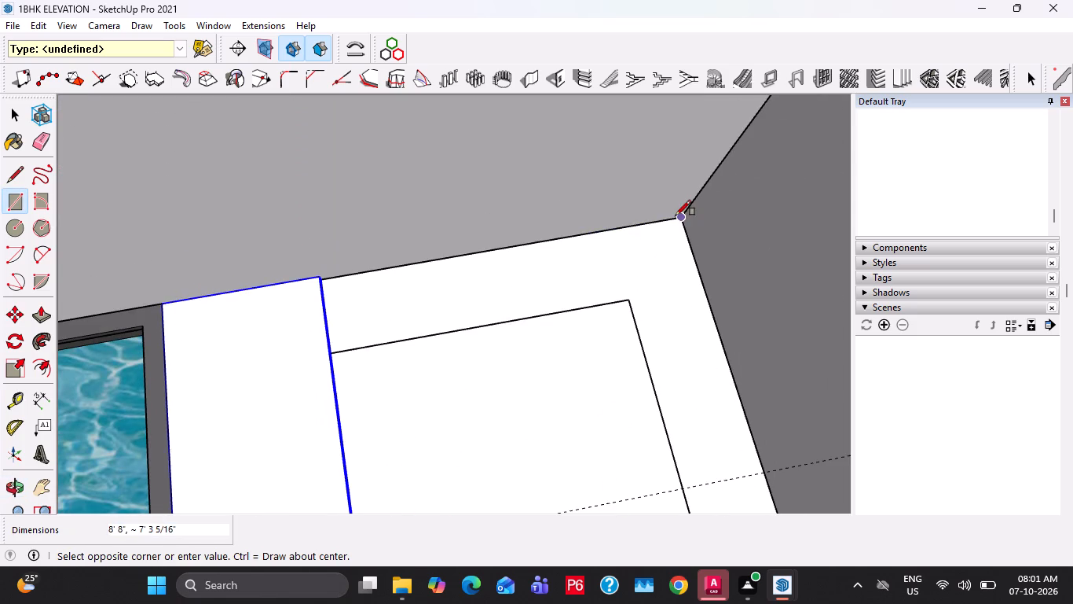
pyautogui.click(676, 215)
# Offset the corner rectangle's edges inward 4.5" and delete the inner face, leaving a wall outline.
pyautogui.press('space')
pyautogui.press('p')
pyautogui.scroll(-4, 650, 256)
pyautogui.press('space')
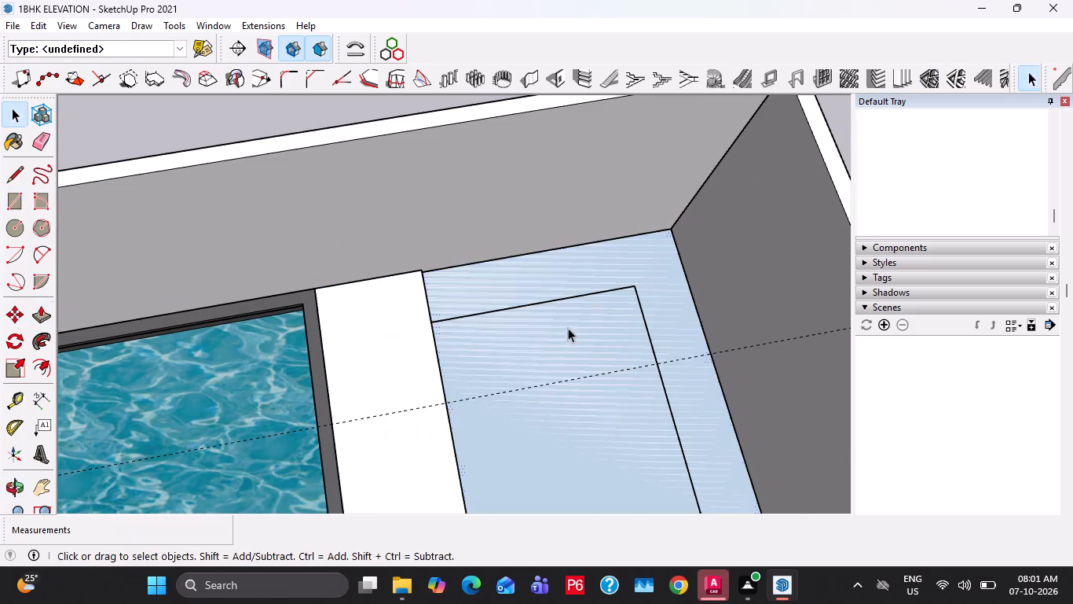
pyautogui.press('f')
pyautogui.click(441, 392)
pyautogui.click(467, 363)
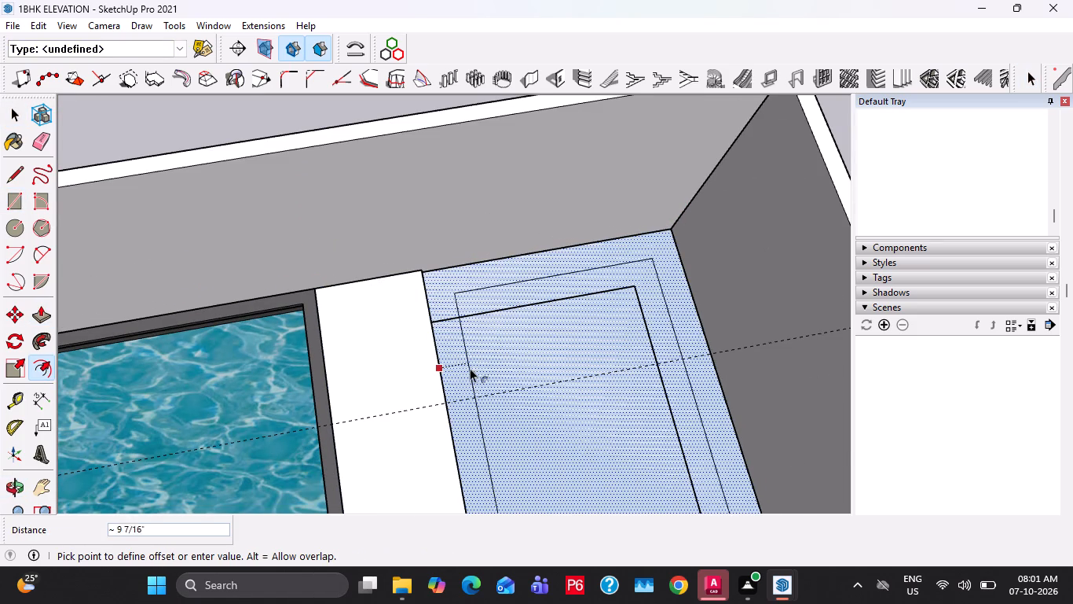
pyautogui.write('4.5"')
pyautogui.press('Return')
pyautogui.press('space')
pyautogui.click(496, 348)
pyautogui.press('Delete')
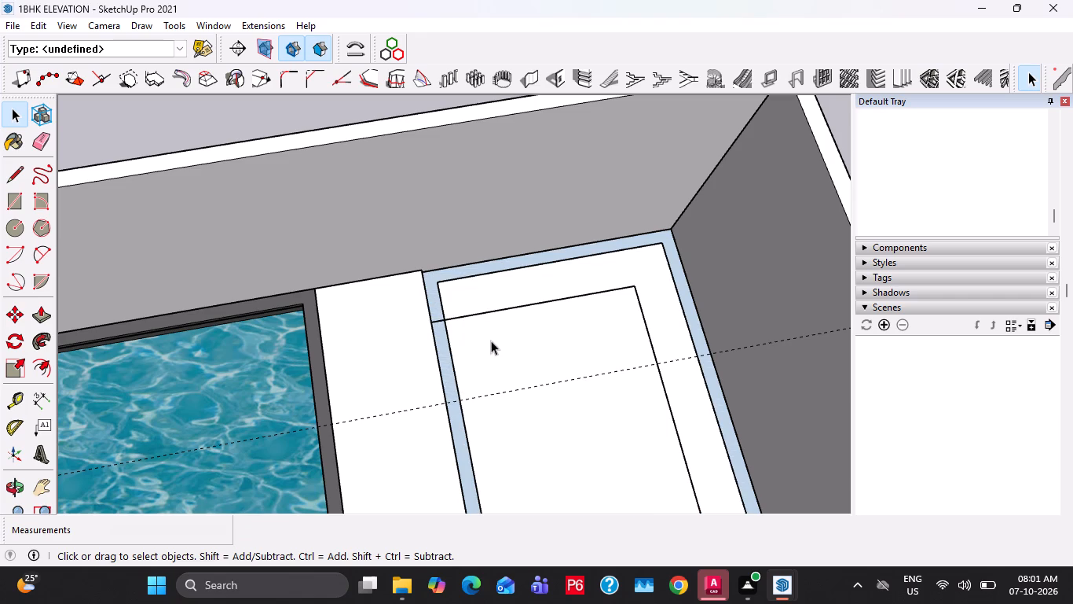
# Pull the wall outline up 7' to the top of the boundary wall and group the corner room's walls.
pyautogui.click(479, 266)
pyautogui.press('p')
pyautogui.click(479, 266)
pyautogui.scroll(-4, 435, 207)
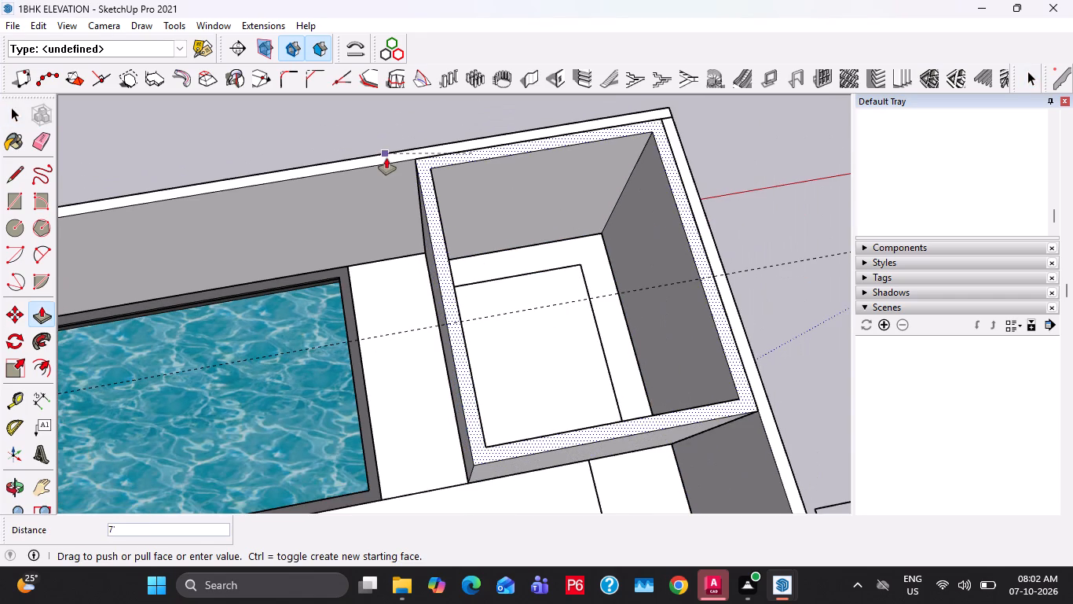
pyautogui.click(386, 161)
pyautogui.press('space')
pyautogui.moveTo(496, 355); pyautogui.dragTo(625, 252, button='middle')
pyautogui.moveTo(570, 286); pyautogui.dragTo(897, 343, button='middle')
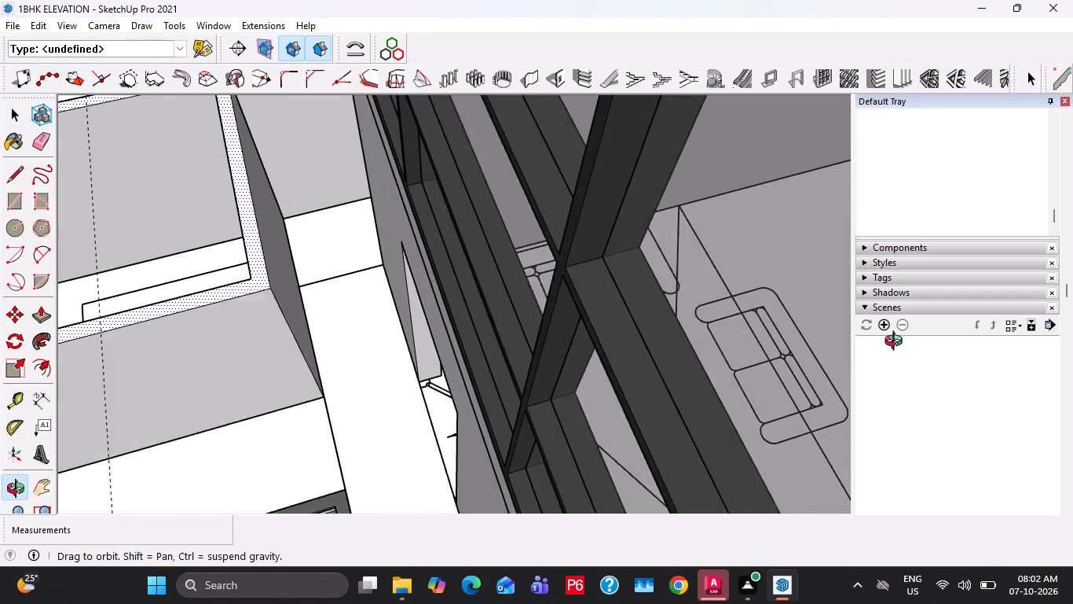
pyautogui.moveTo(897, 343); pyautogui.dragTo(897, 342, button='middle')
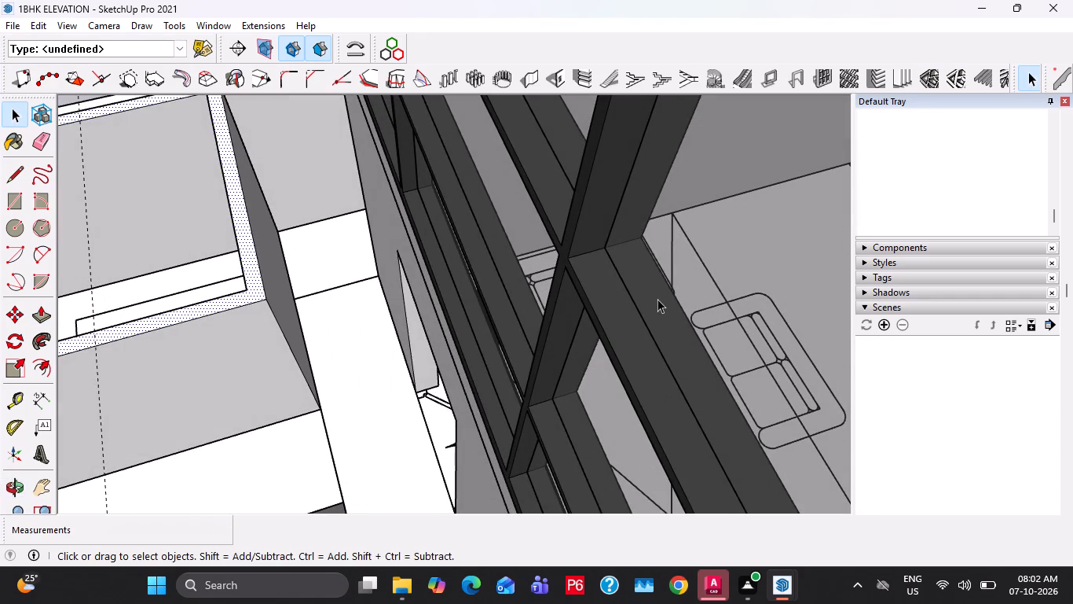
pyautogui.keyDown('shift'); pyautogui.moveTo(429, 306); pyautogui.dragTo(664, 204, button='middle'); pyautogui.keyUp('shift')
pyautogui.tripleClick(403, 338)
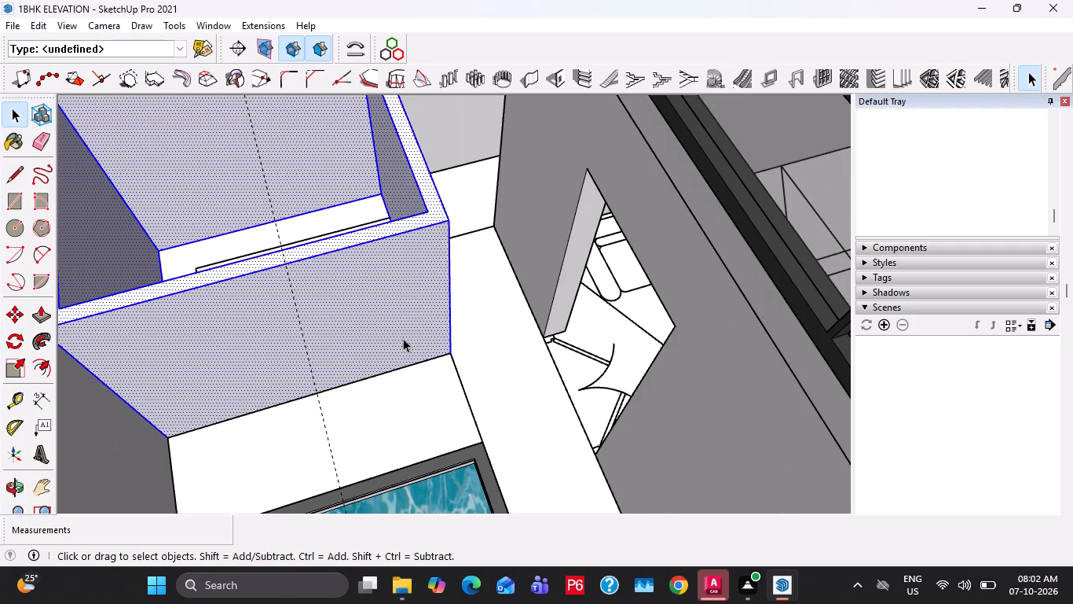
pyautogui.rightClick(403, 338)
pyautogui.click(489, 200)
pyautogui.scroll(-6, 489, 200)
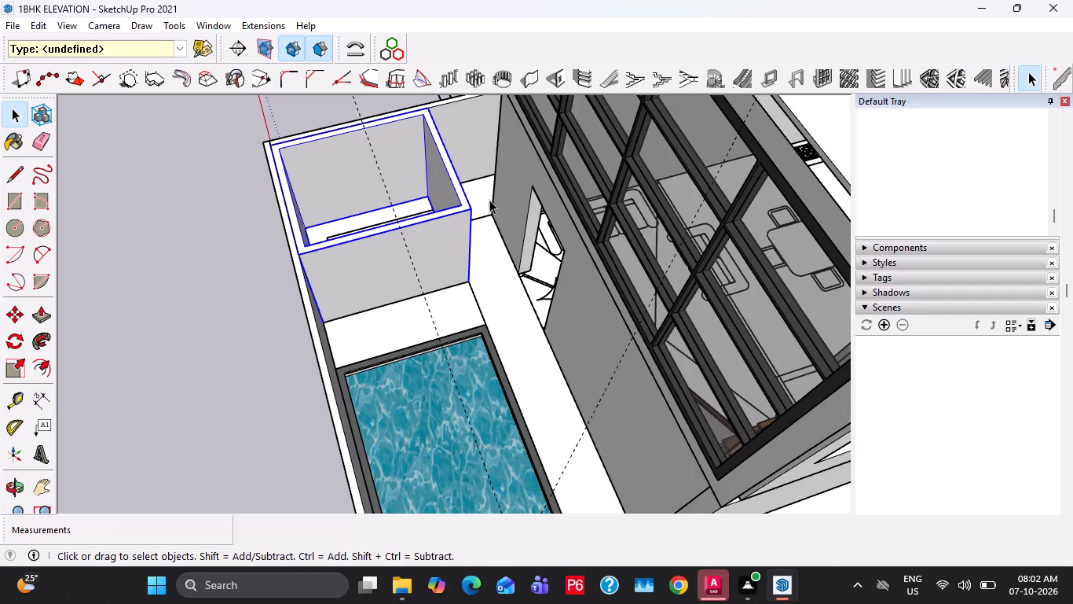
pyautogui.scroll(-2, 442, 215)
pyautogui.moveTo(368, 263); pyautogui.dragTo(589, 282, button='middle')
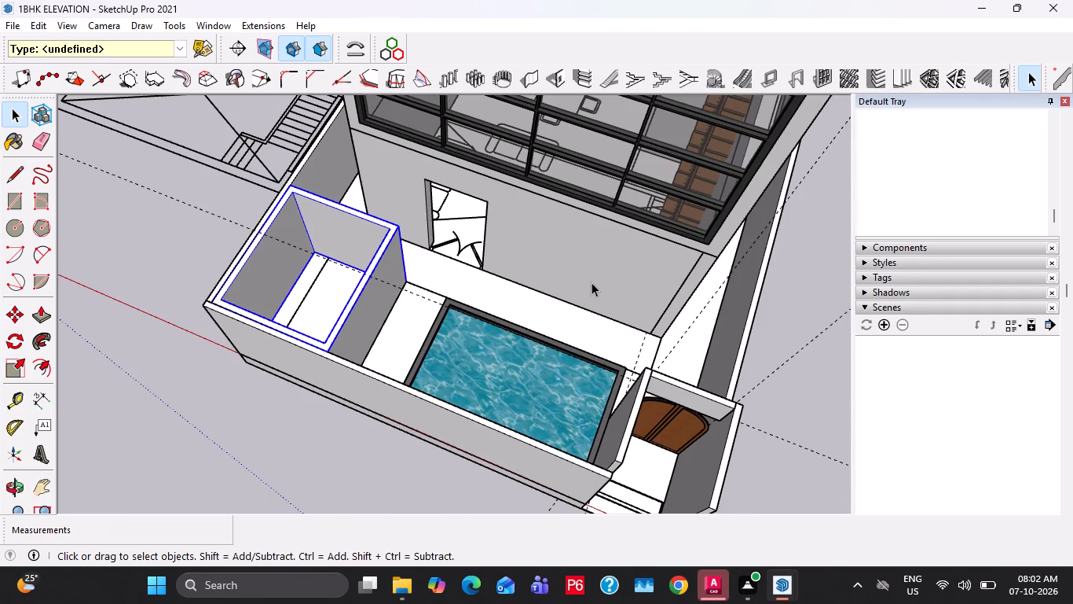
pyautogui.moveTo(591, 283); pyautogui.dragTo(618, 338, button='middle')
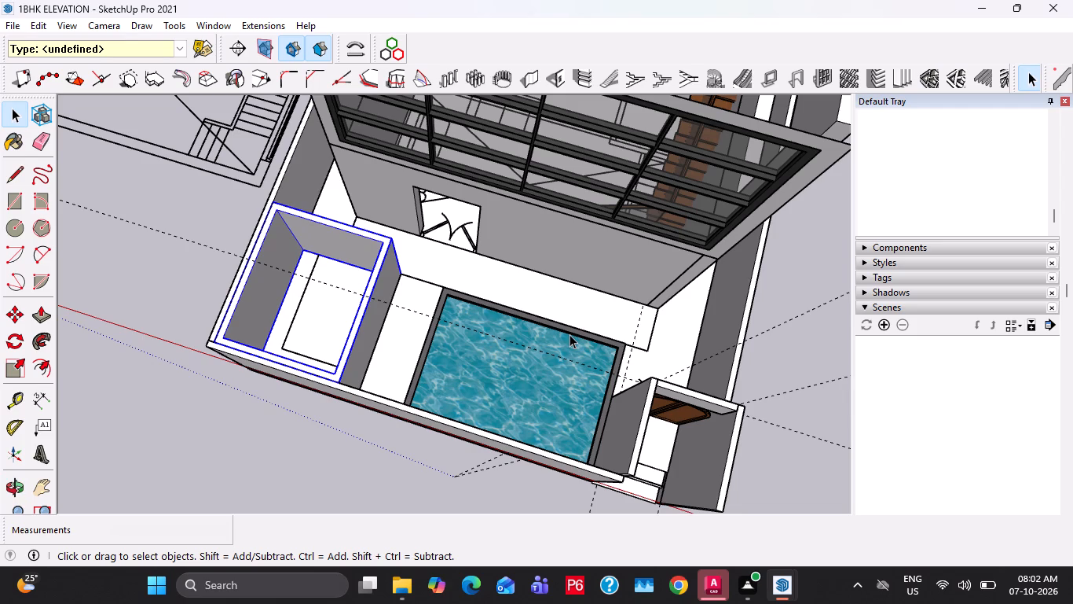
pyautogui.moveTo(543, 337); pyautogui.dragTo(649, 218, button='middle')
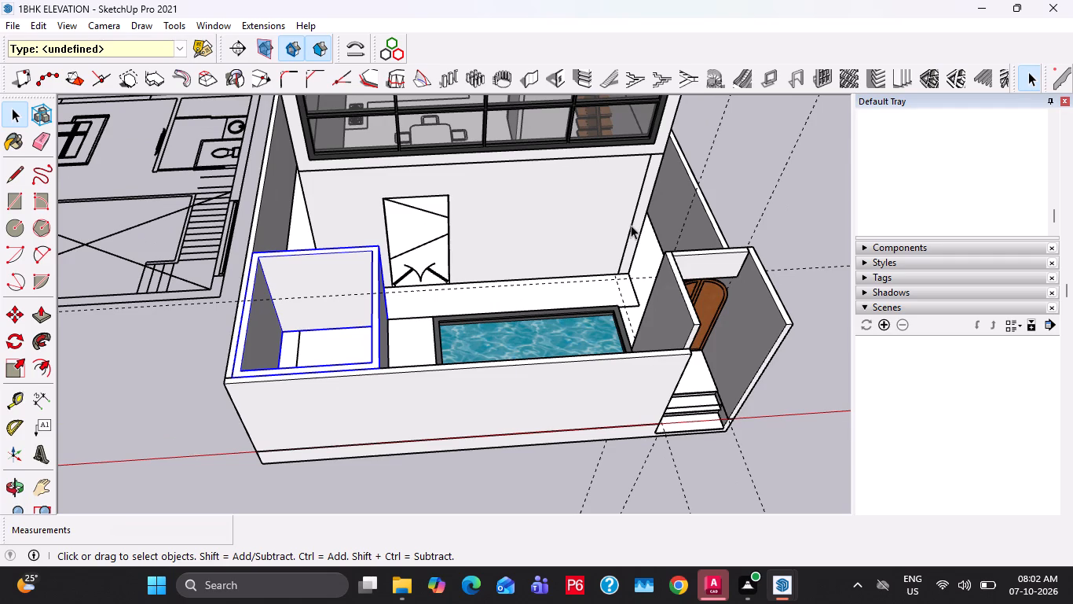
# Examine the corner room walls, boundary wall and front of the house from several angles.
pyautogui.moveTo(617, 234); pyautogui.dragTo(630, 231, button='middle')
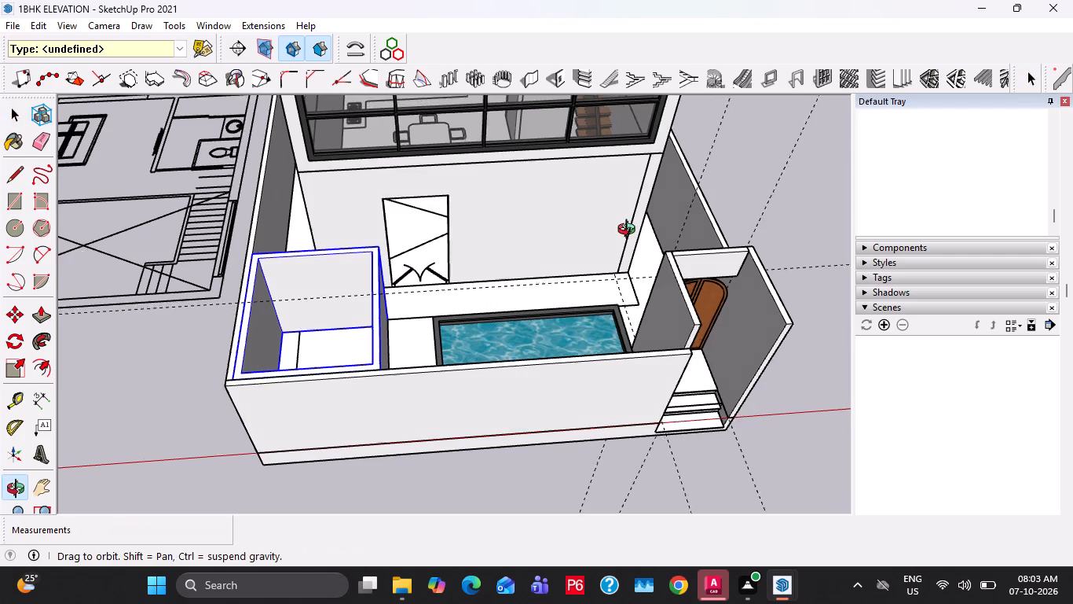
pyautogui.moveTo(630, 231); pyautogui.dragTo(712, 173, button='middle')
pyautogui.moveTo(551, 318); pyautogui.dragTo(671, 275, button='middle')
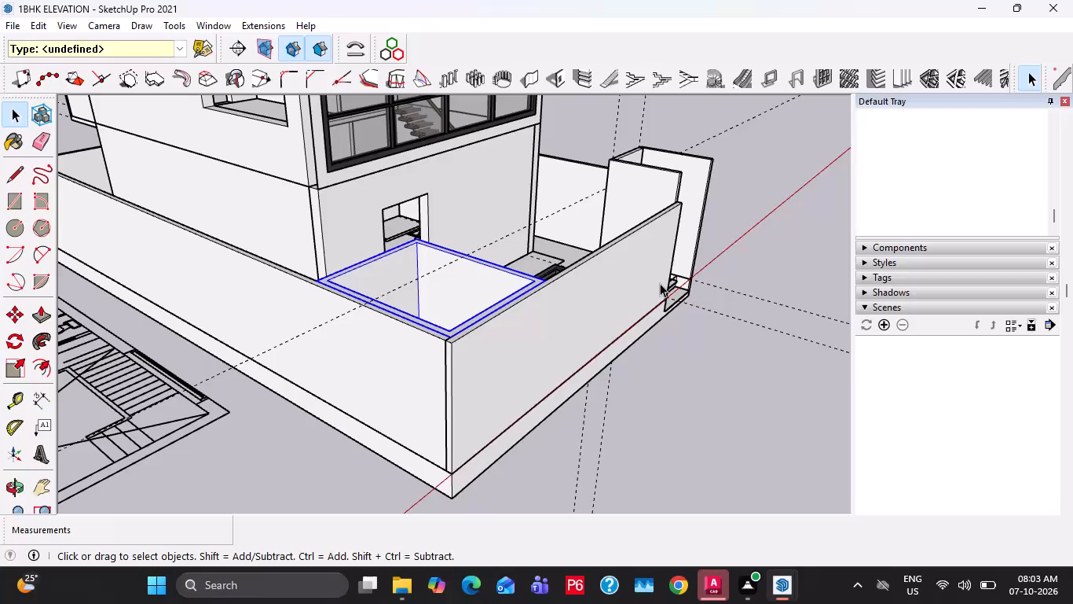
pyautogui.moveTo(660, 283); pyautogui.dragTo(643, 308, button='middle')
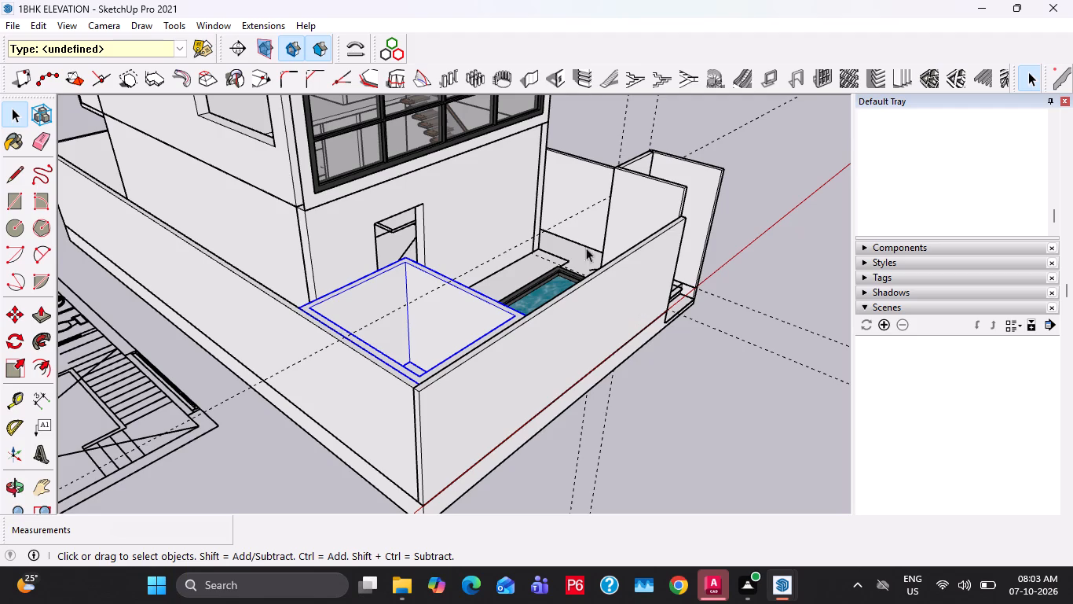
pyautogui.scroll(-2, 572, 229)
pyautogui.moveTo(821, 383); pyautogui.dragTo(635, 356, button='middle')
pyautogui.scroll(1, 636, 356)
pyautogui.click(590, 437)
pyautogui.moveTo(475, 332); pyautogui.dragTo(453, 363, button='middle')
pyautogui.scroll(-2, 445, 366)
pyautogui.keyDown('shift'); pyautogui.moveTo(443, 345); pyautogui.dragTo(482, 409, button='middle'); pyautogui.keyUp('shift')
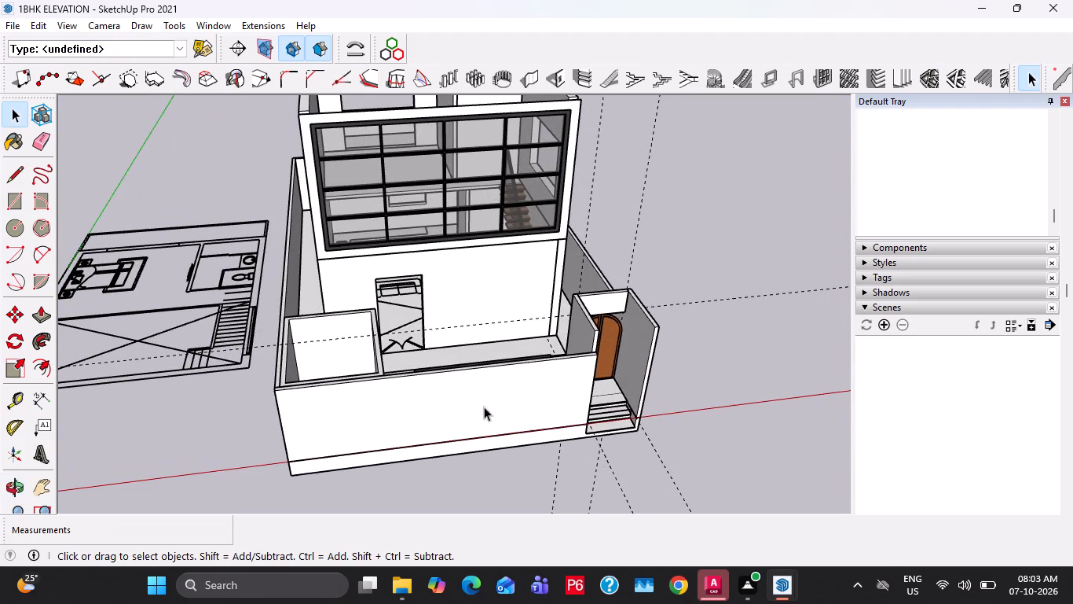
# Offset the edges of the ground-floor front wall face inward 9", including around the door opening.
pyautogui.keyDown('shift'); pyautogui.moveTo(547, 311); pyautogui.dragTo(578, 392, button='middle'); pyautogui.keyUp('shift')
pyautogui.scroll(4, 554, 374)
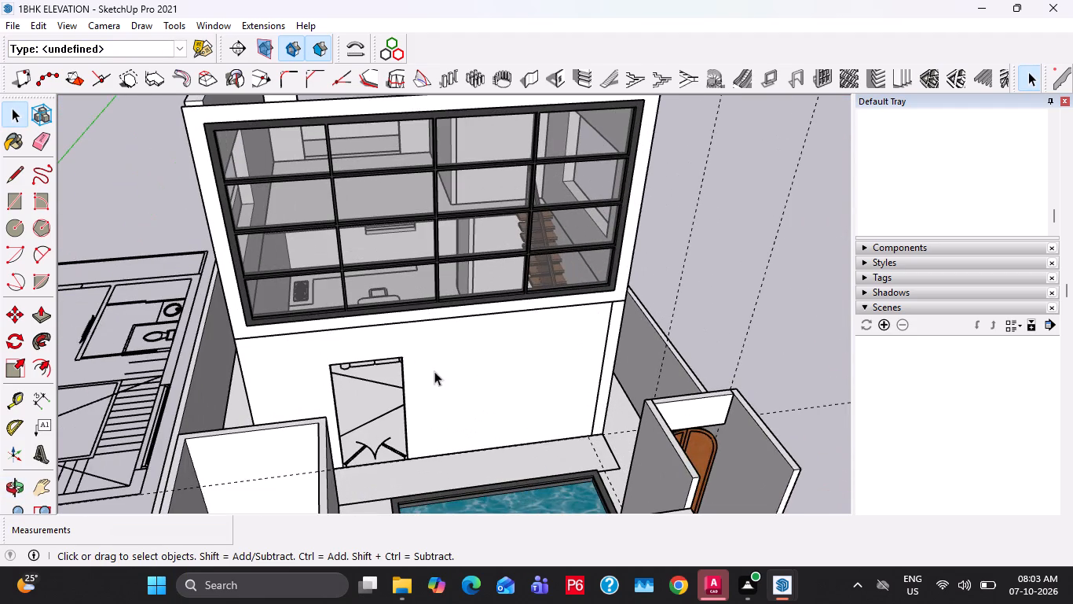
pyautogui.click(434, 371)
pyautogui.doubleClick(478, 348)
pyautogui.doubleClick(435, 335)
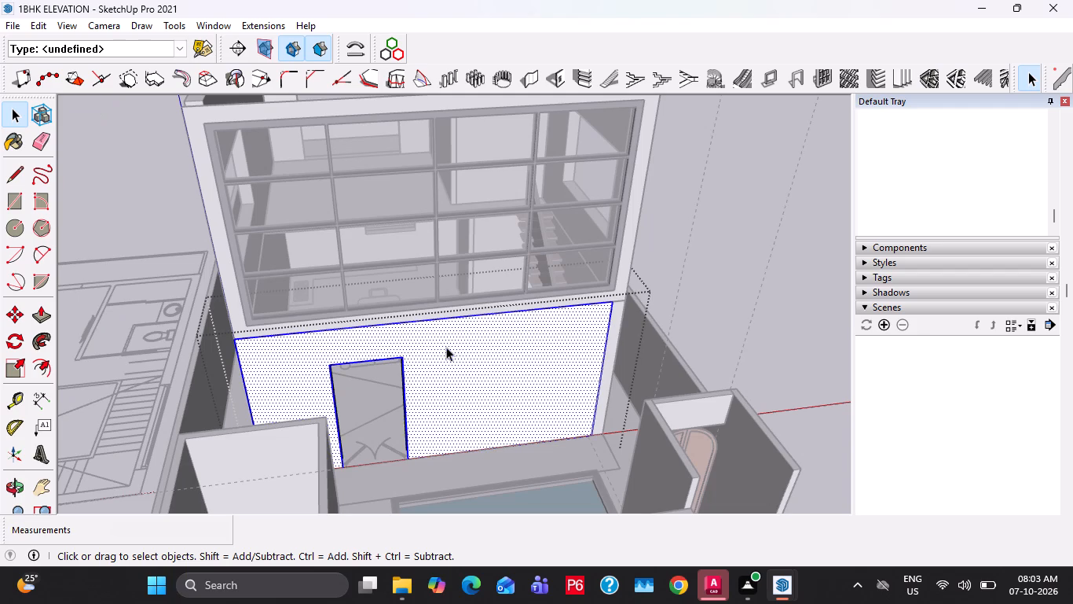
pyautogui.scroll(2, 329, 355)
pyautogui.press('f')
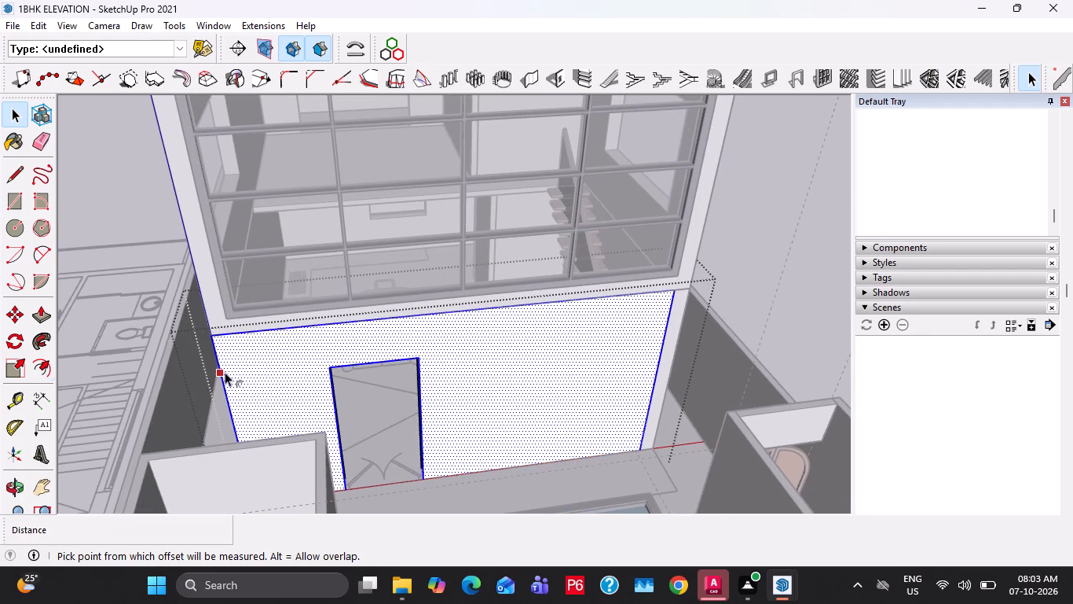
pyautogui.click(226, 372)
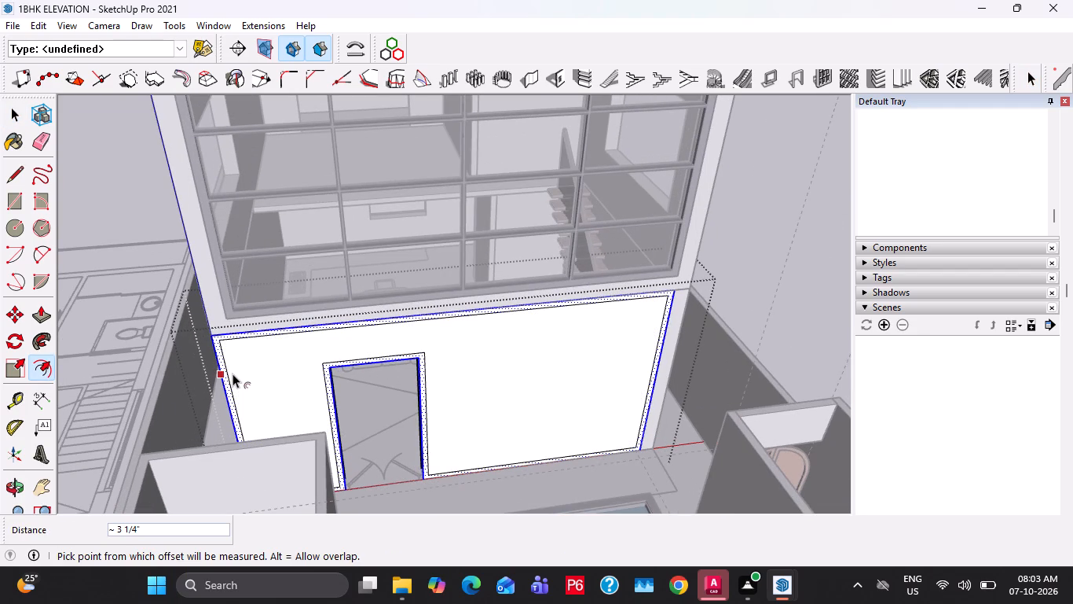
pyautogui.write('9"')
pyautogui.press('Return')
pyautogui.press('space')
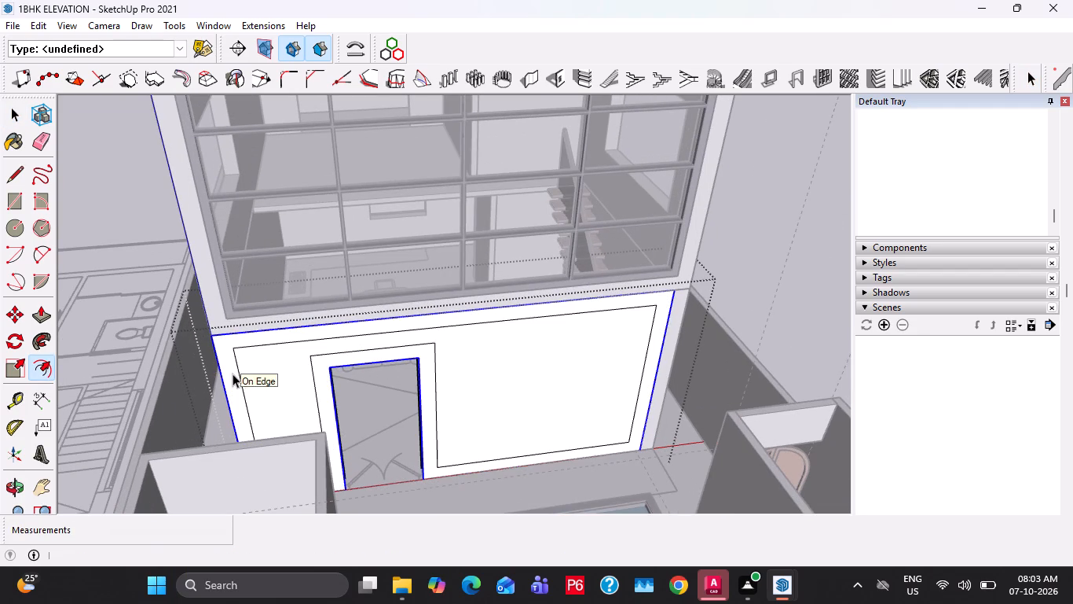
# Extend the offset outline's bottom edge to the door opening on the staircase side and erase the offset edge beside the door.
pyautogui.scroll(7, 336, 369)
pyautogui.keyDown('shift'); pyautogui.moveTo(823, 429); pyautogui.dragTo(753, 269, button='middle'); pyautogui.keyUp('shift')
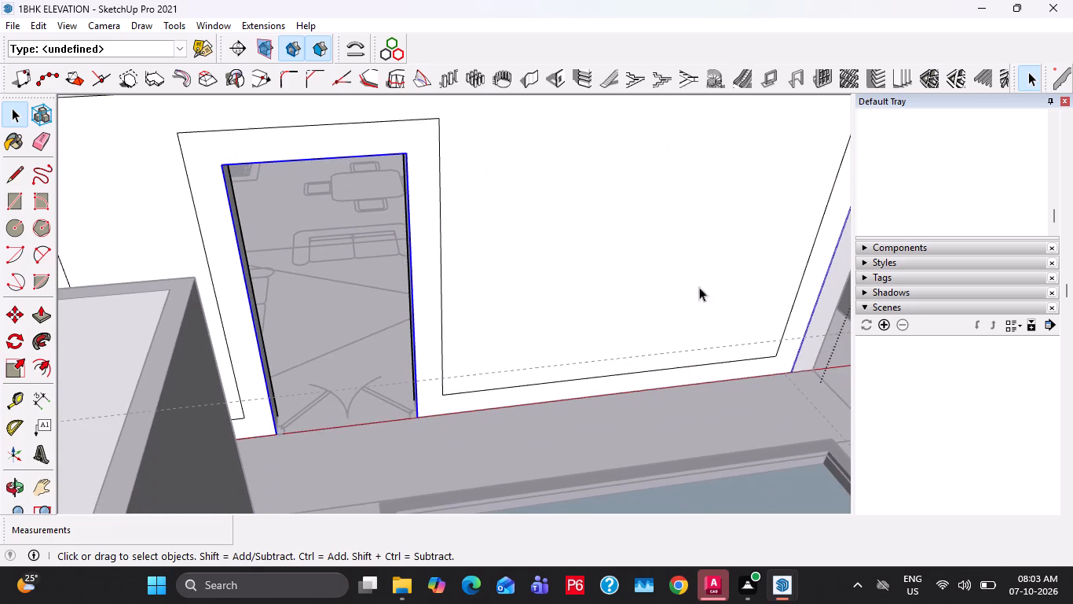
pyautogui.doubleClick(566, 385)
pyautogui.scroll(6, 516, 396)
pyautogui.press('l')
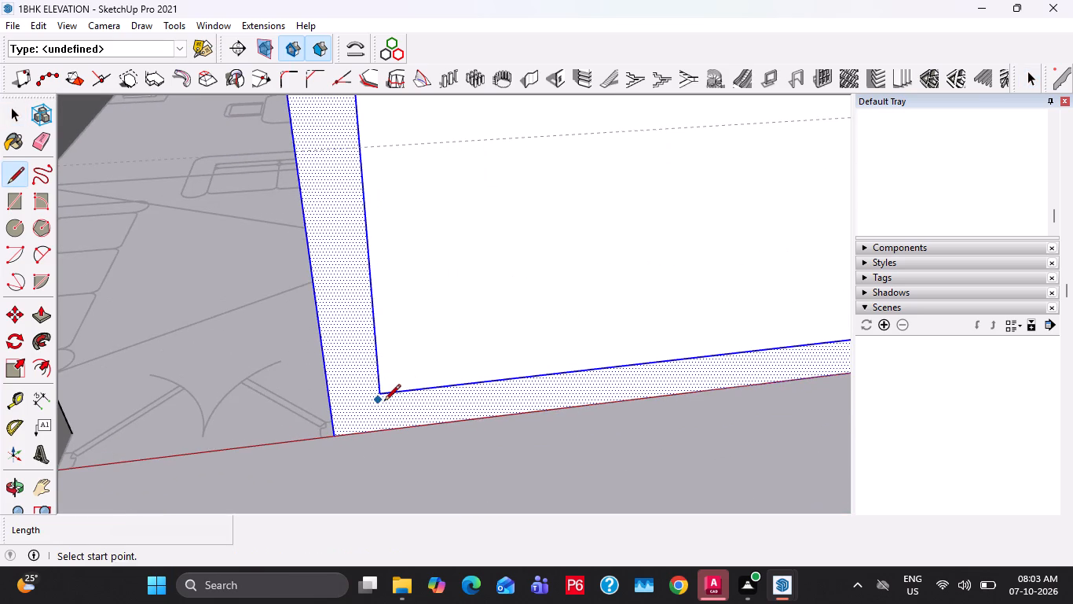
pyautogui.click(379, 392)
pyautogui.click(334, 400)
pyautogui.press('space')
pyautogui.press('e')
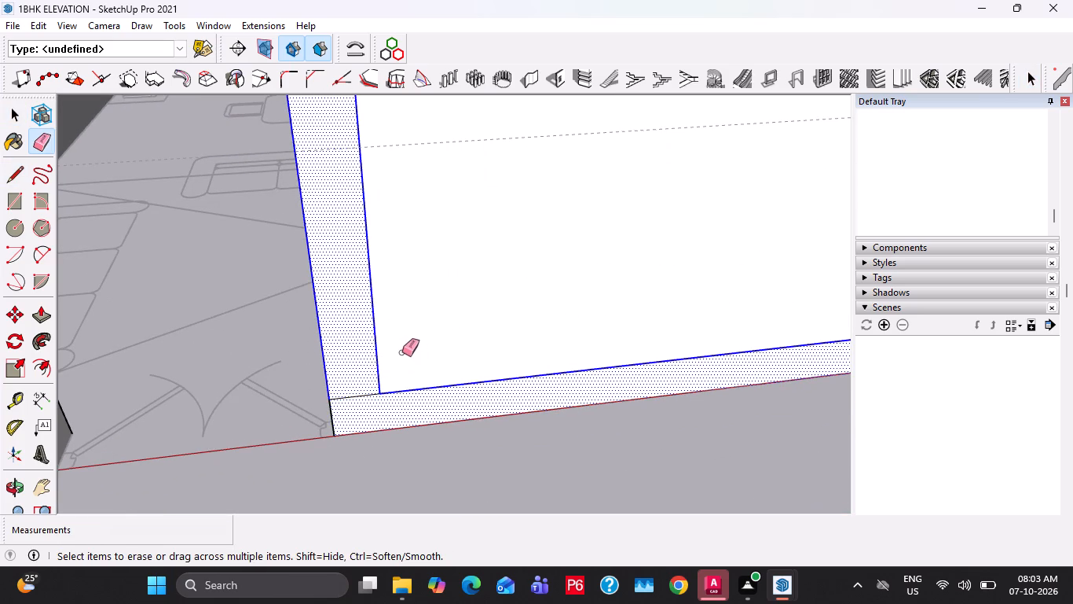
pyautogui.moveTo(390, 360); pyautogui.dragTo(376, 374)
# Extend the bottom edge to the door on the corner-room side and erase the remaining offset edges beside and above the opening.
pyautogui.scroll(-4, 401, 366)
pyautogui.keyDown('shift'); pyautogui.moveTo(375, 384); pyautogui.dragTo(533, 402, button='middle'); pyautogui.keyUp('shift')
pyautogui.scroll(2, 279, 404)
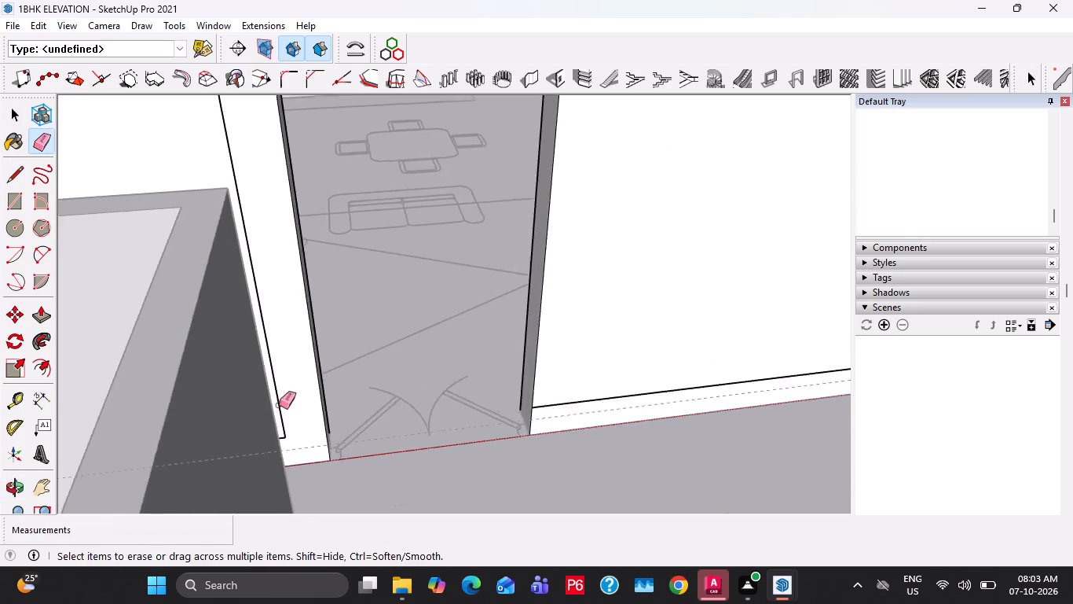
pyautogui.scroll(4, 279, 405)
pyautogui.press('space')
pyautogui.press('l')
pyautogui.click(288, 449)
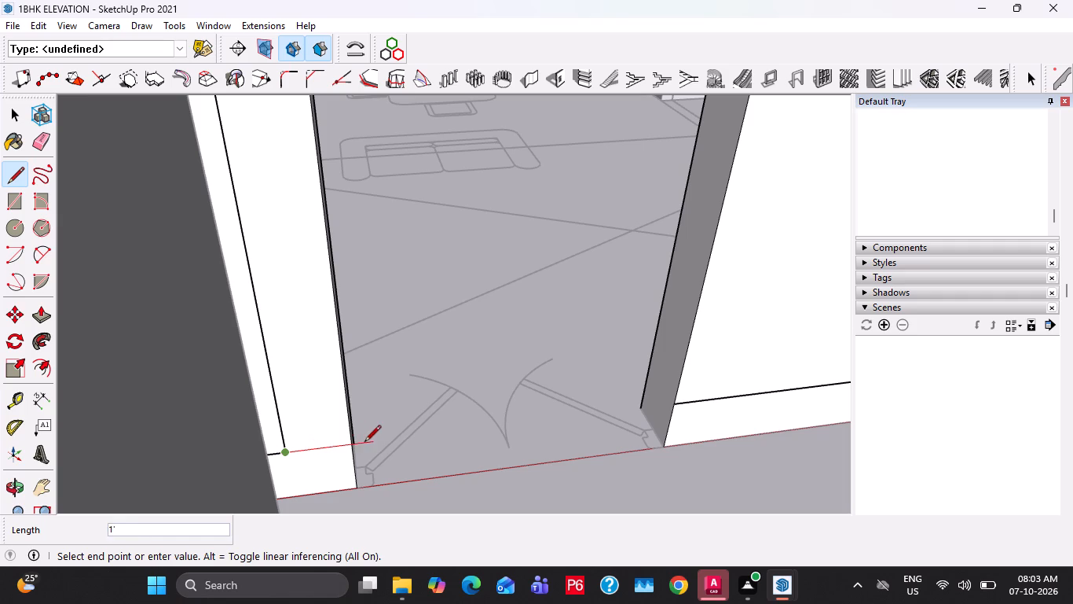
pyautogui.click(346, 440)
pyautogui.press('space')
pyautogui.press('e')
pyautogui.moveTo(309, 388); pyautogui.dragTo(279, 431)
pyautogui.scroll(-13, 350, 363)
pyautogui.moveTo(433, 226); pyautogui.dragTo(431, 234)
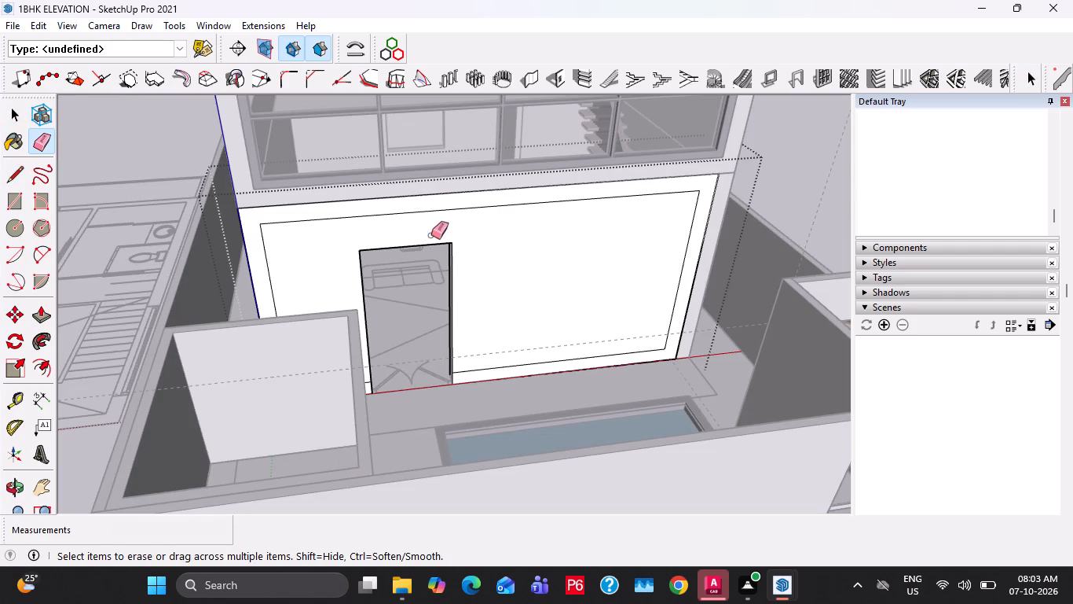
pyautogui.press('space')
# Copy the front wall's inner face about 30' along the red axis, to the open ground beside the house.
pyautogui.scroll(3, 495, 392)
pyautogui.middleClick(498, 327)
pyautogui.doubleClick(500, 271)
pyautogui.scroll(-4, 500, 261)
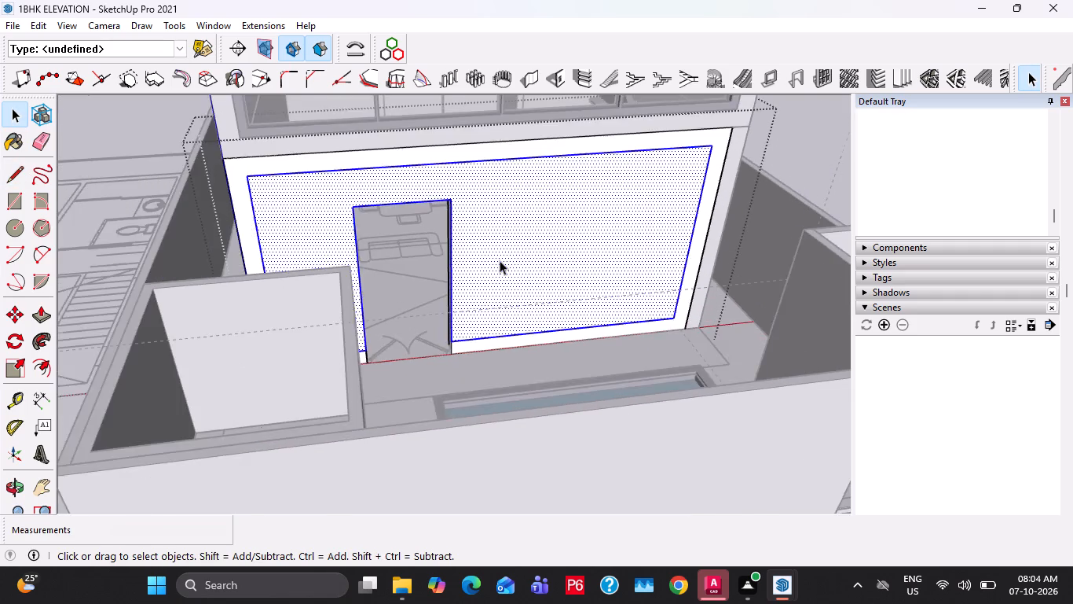
pyautogui.scroll(-2, 500, 260)
pyautogui.scroll(-3, 580, 241)
pyautogui.press('m')
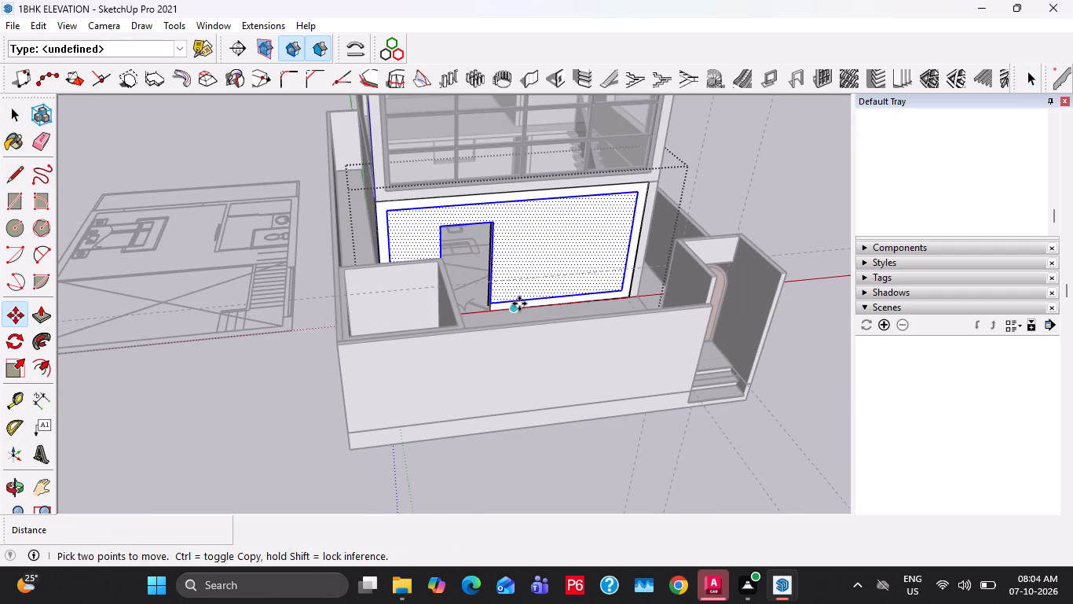
pyautogui.keyDown('ctrl'); pyautogui.click(519, 304); pyautogui.keyUp('ctrl')
pyautogui.keyDown('shift'); pyautogui.moveTo(589, 290); pyautogui.dragTo(364, 326, button='middle'); pyautogui.keyUp('shift')
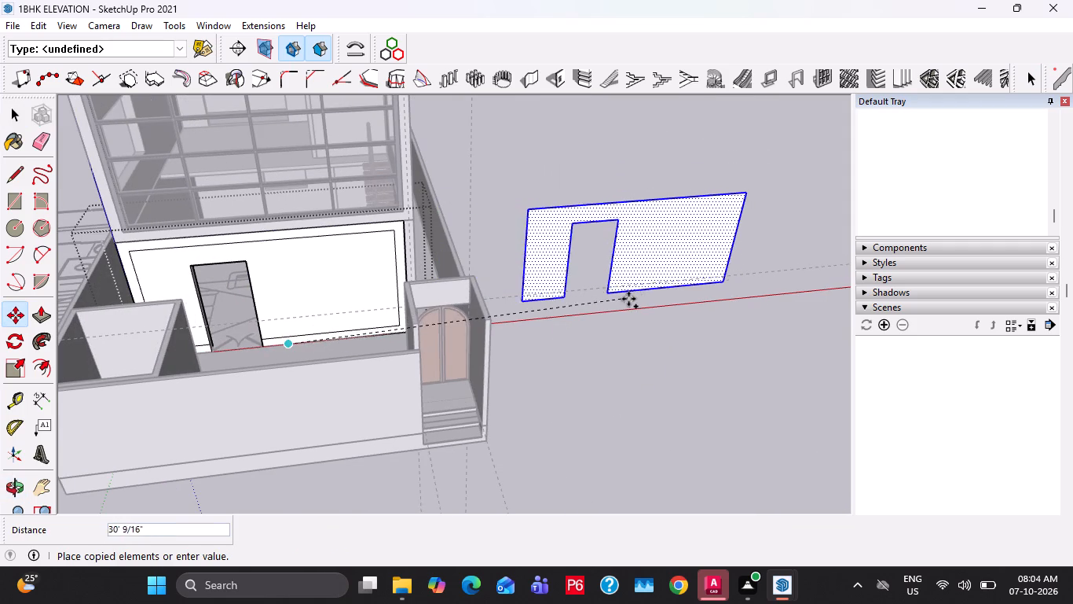
pyautogui.click(637, 312)
pyautogui.press('space')
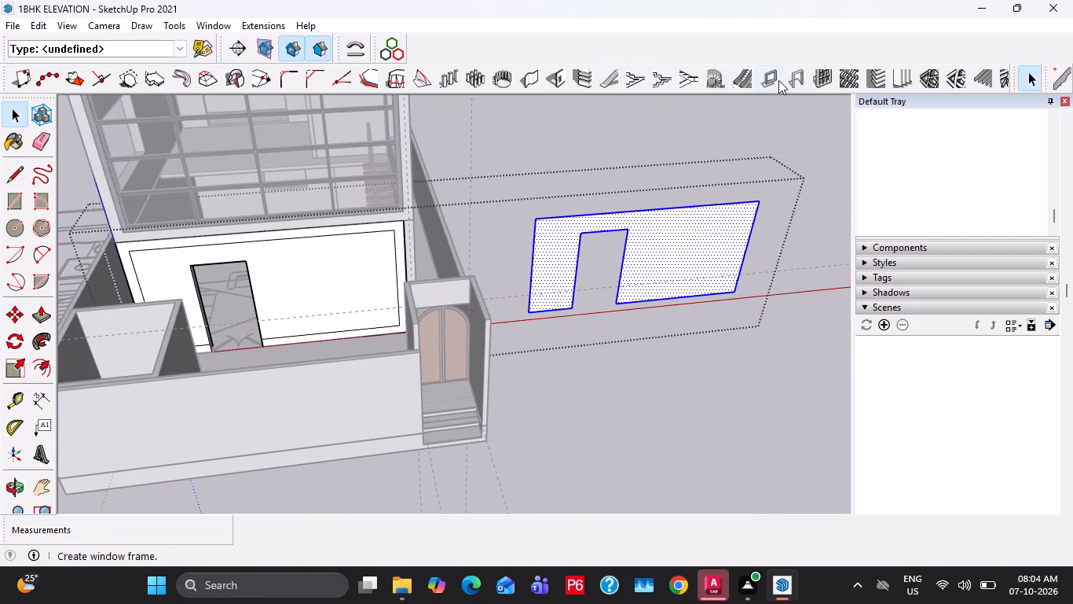
# Create a rectangular window frame on the copied face with Panel Divider, using 2 rows, 4 columns and the back location.
pyautogui.click(822, 75)
pyautogui.click(295, 312)
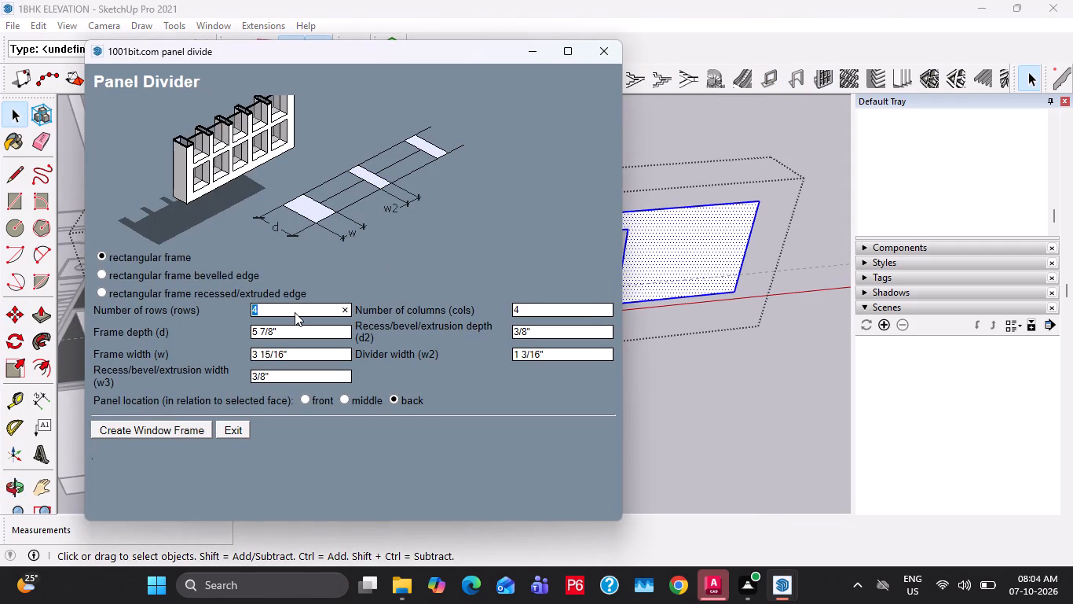
pyautogui.press('2')
pyautogui.click(188, 429)
pyautogui.click(676, 270)
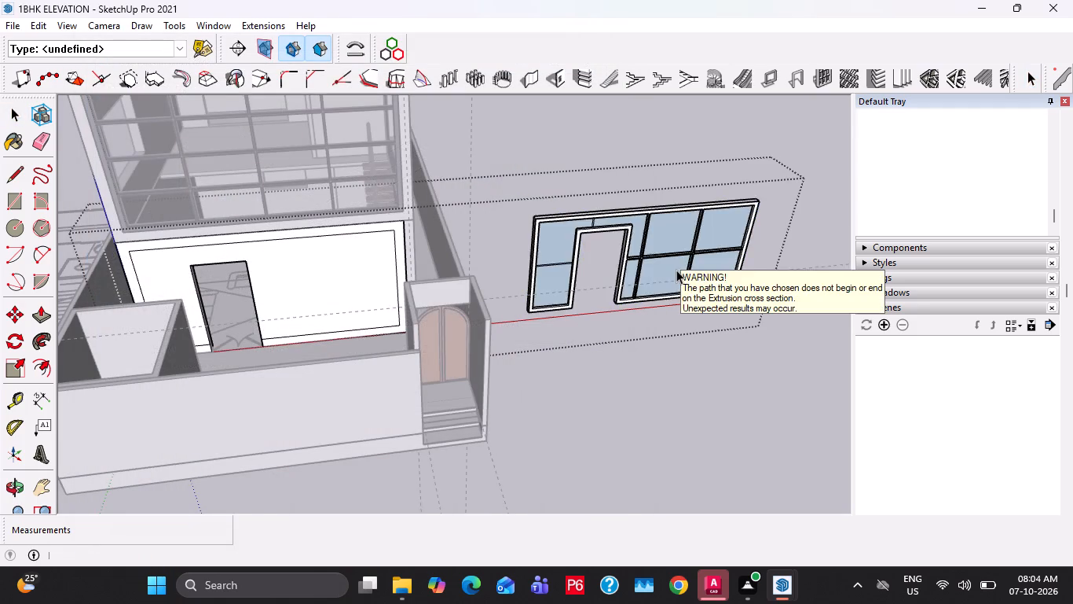
# Open the new frame group and paint its glass panes with Translucent Glass Gray.
pyautogui.scroll(4, 673, 269)
pyautogui.moveTo(650, 273); pyautogui.dragTo(510, 263, button='middle')
pyautogui.scroll(6, 582, 254)
pyautogui.doubleClick(627, 201)
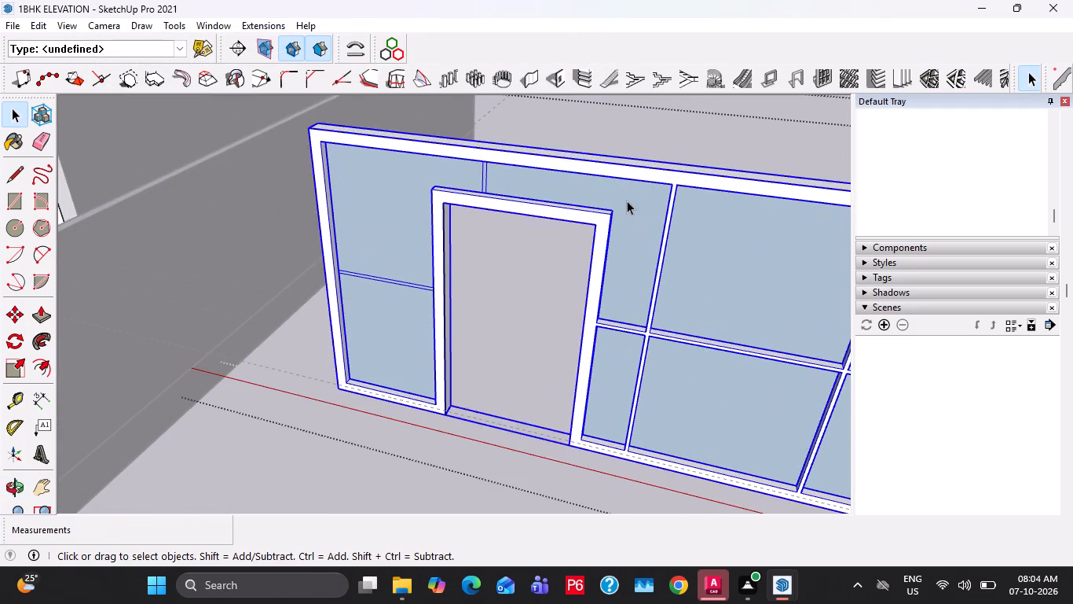
pyautogui.click(630, 193)
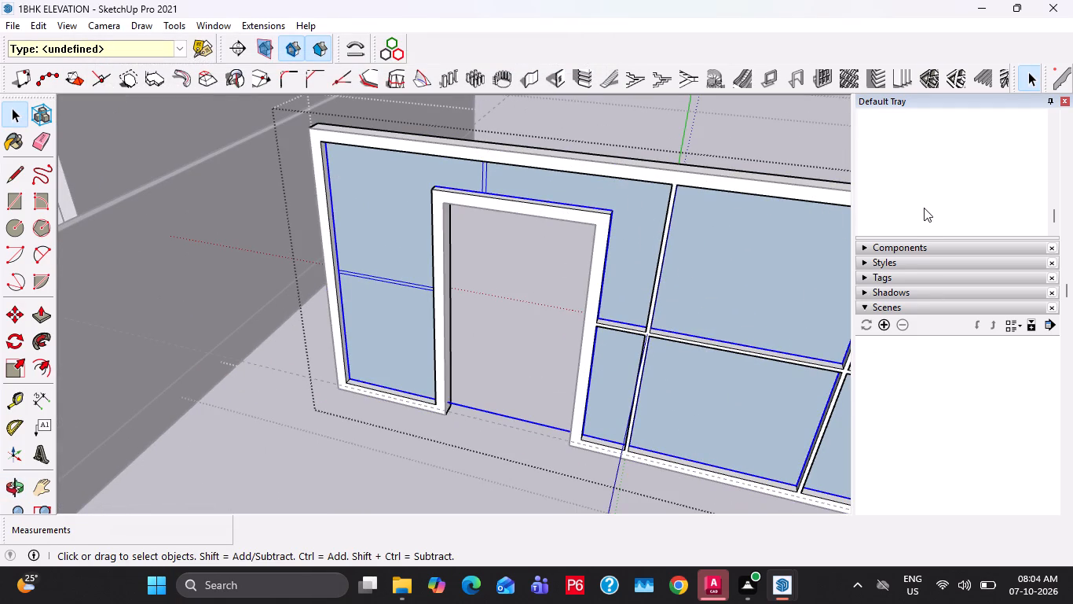
pyautogui.scroll(18, 923, 207)
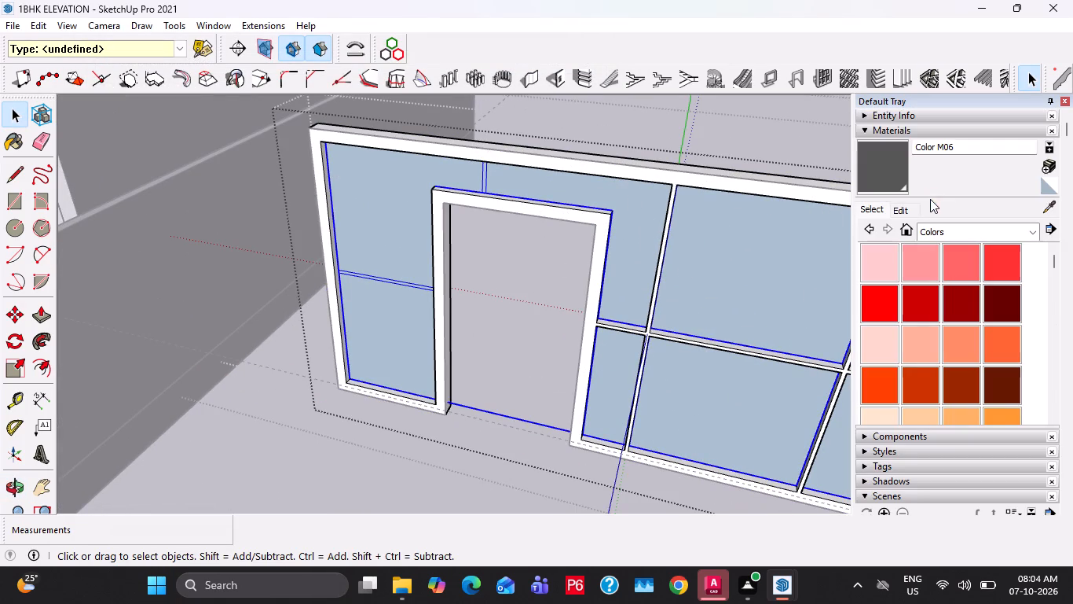
pyautogui.click(971, 227)
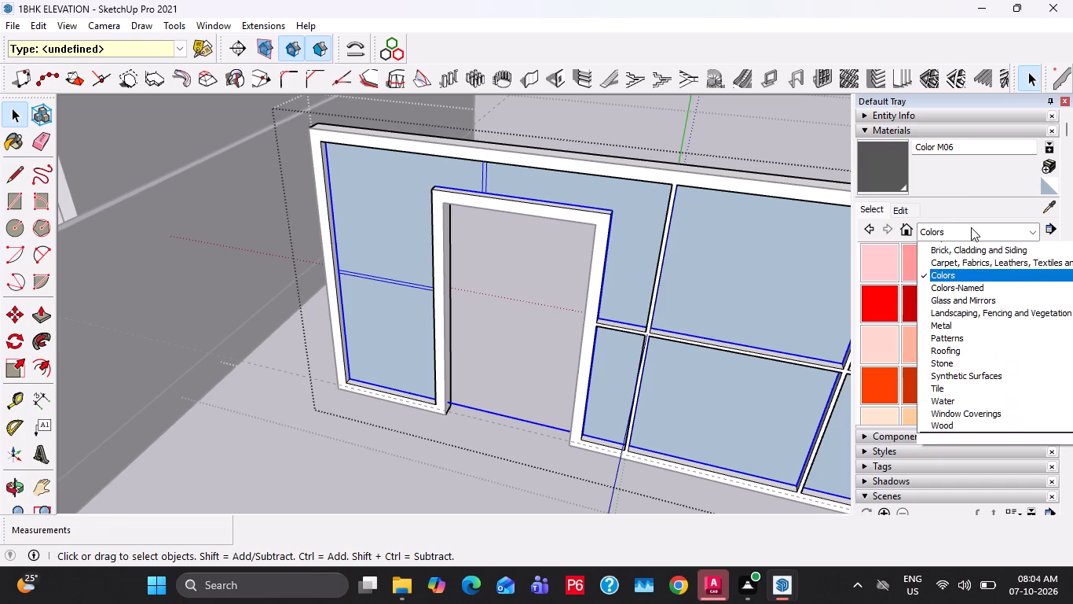
pyautogui.press('g')
pyautogui.click(1004, 301)
pyautogui.click(799, 268)
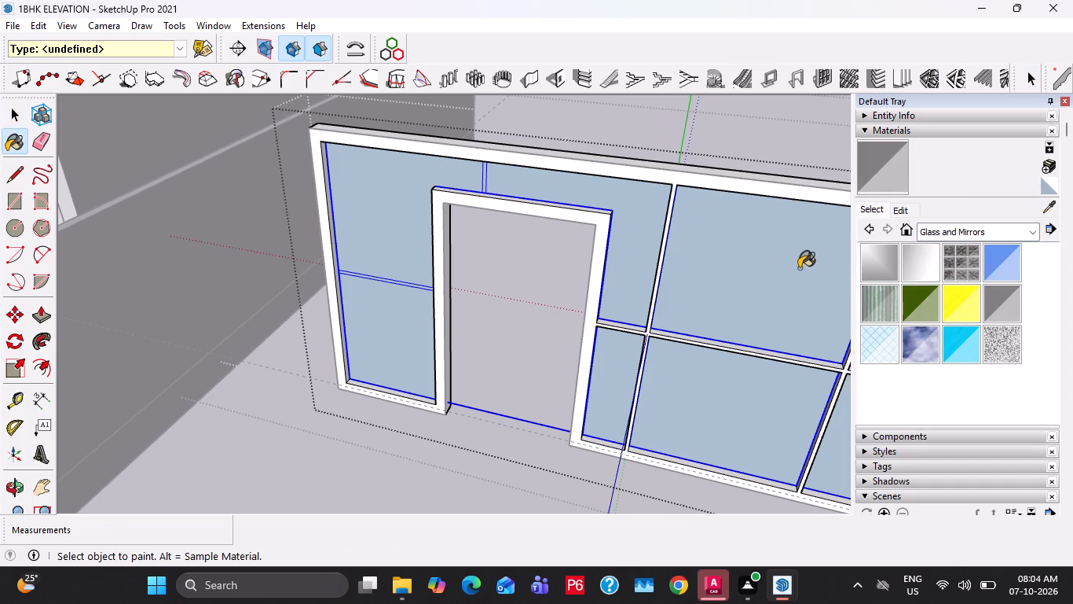
pyautogui.press('space')
# Paint the whole window frame and its dividers with Color M06 from the Colors library, applied from outside the frame group.
pyautogui.click(957, 226)
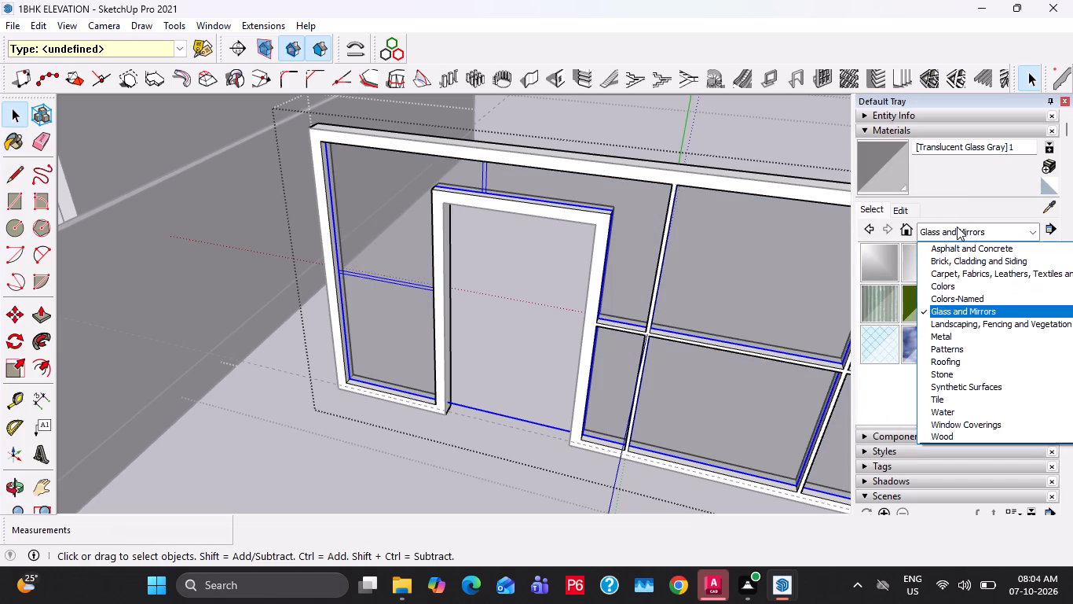
pyautogui.press('c')
pyautogui.press('c')
pyautogui.click(961, 227)
pyautogui.press('c')
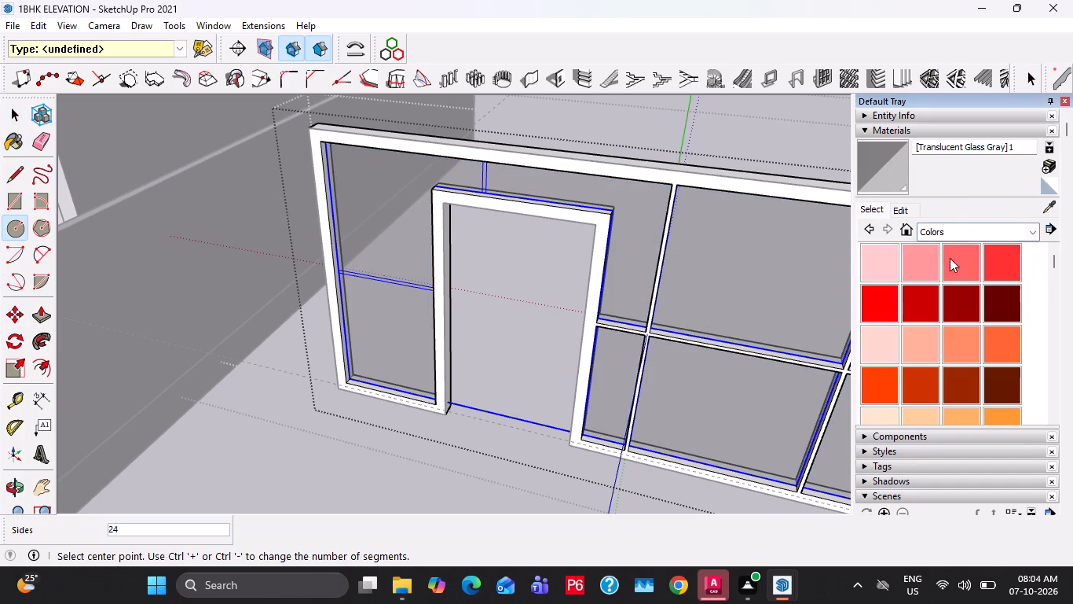
pyautogui.scroll(-11, 947, 315)
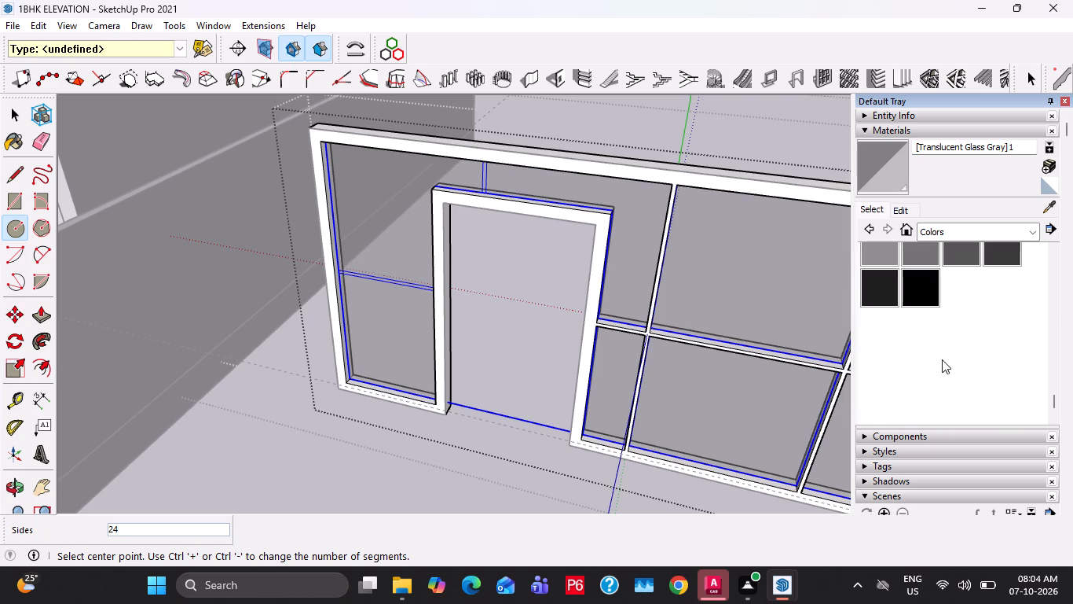
pyautogui.click(965, 256)
pyautogui.click(667, 177)
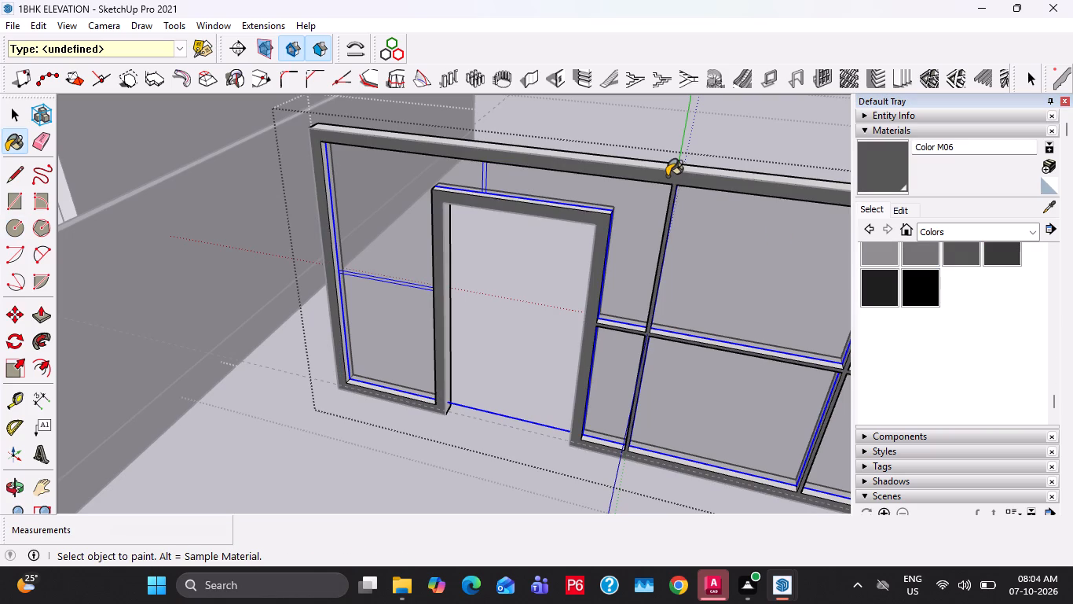
pyautogui.press('space')
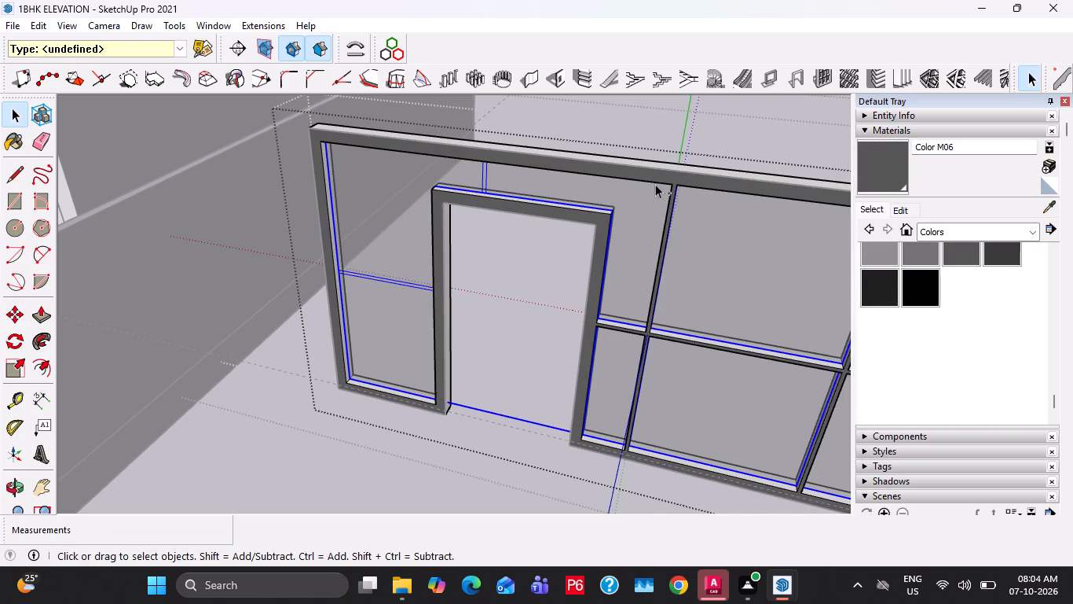
pyautogui.hotkey('ctrl', 'z')
pyautogui.press('space')
pyautogui.press('Escape')
pyautogui.click(872, 172)
pyautogui.click(764, 188)
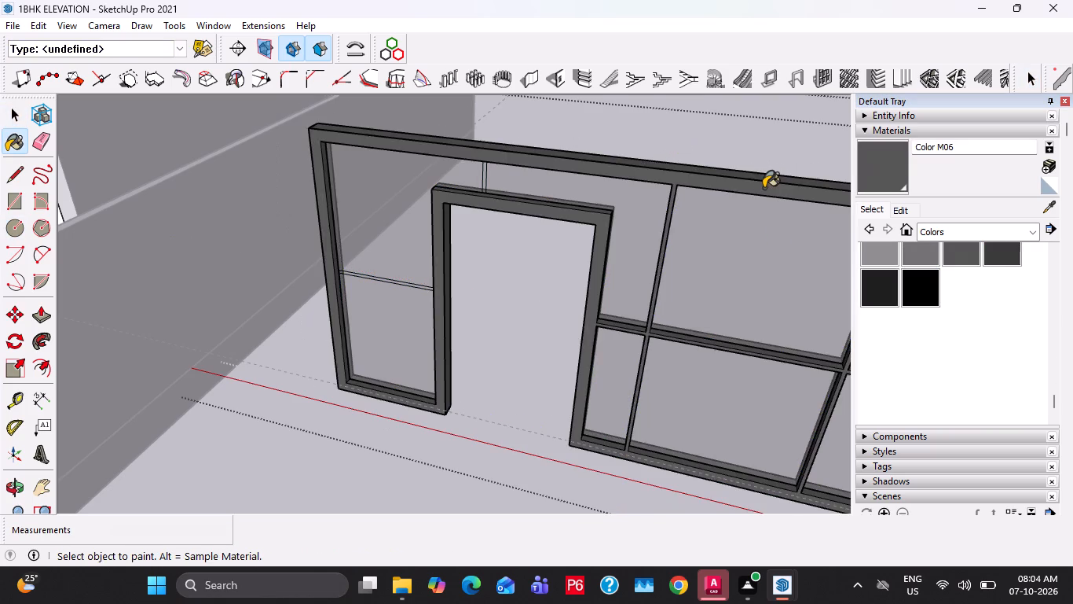
pyautogui.press('Escape')
# Delete the front wall's inner face within the 9" border to open it up, and exit the wall group.
pyautogui.scroll(-11, 756, 189)
pyautogui.press('Escape')
pyautogui.keyDown('shift'); pyautogui.moveTo(280, 305); pyautogui.dragTo(416, 345, button='middle'); pyautogui.keyUp('shift')
pyautogui.press('space')
pyautogui.tripleClick(312, 267)
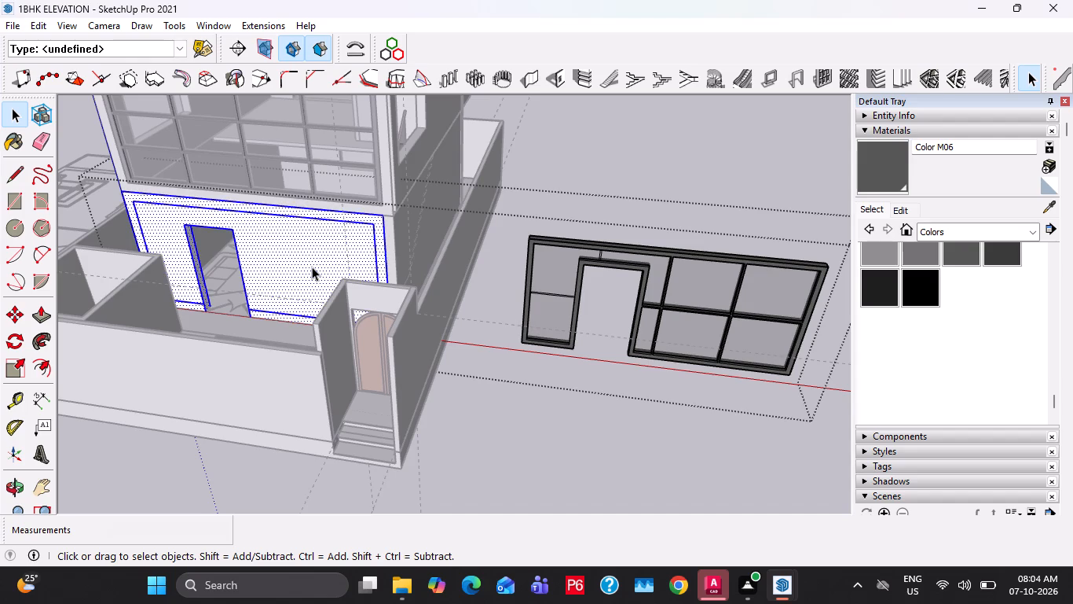
pyautogui.click(312, 267)
pyautogui.press('Delete')
pyautogui.moveTo(347, 276); pyautogui.dragTo(476, 311, button='middle')
pyautogui.press('Escape')
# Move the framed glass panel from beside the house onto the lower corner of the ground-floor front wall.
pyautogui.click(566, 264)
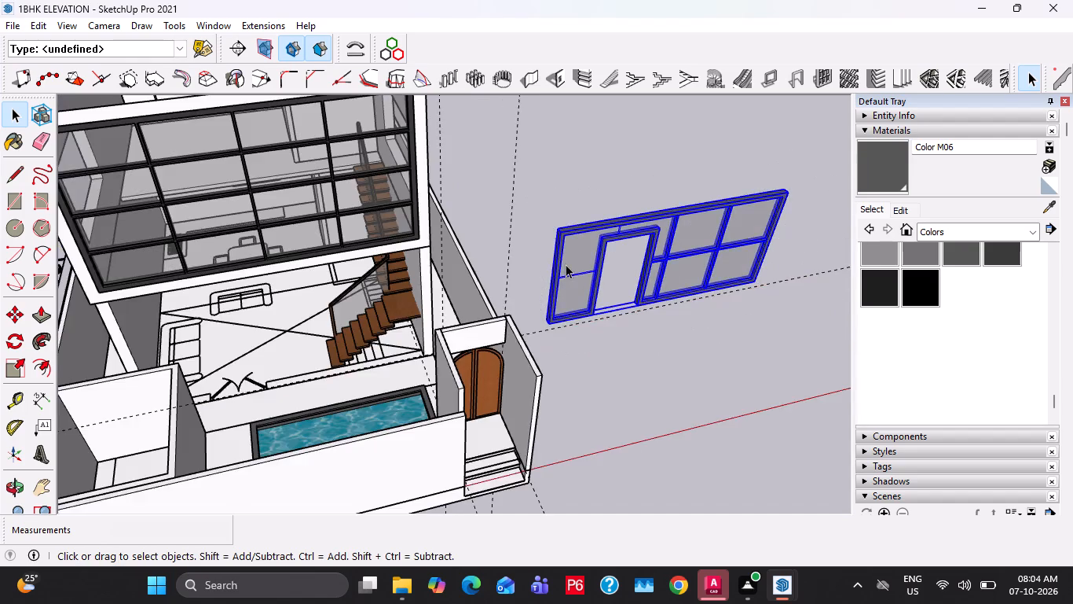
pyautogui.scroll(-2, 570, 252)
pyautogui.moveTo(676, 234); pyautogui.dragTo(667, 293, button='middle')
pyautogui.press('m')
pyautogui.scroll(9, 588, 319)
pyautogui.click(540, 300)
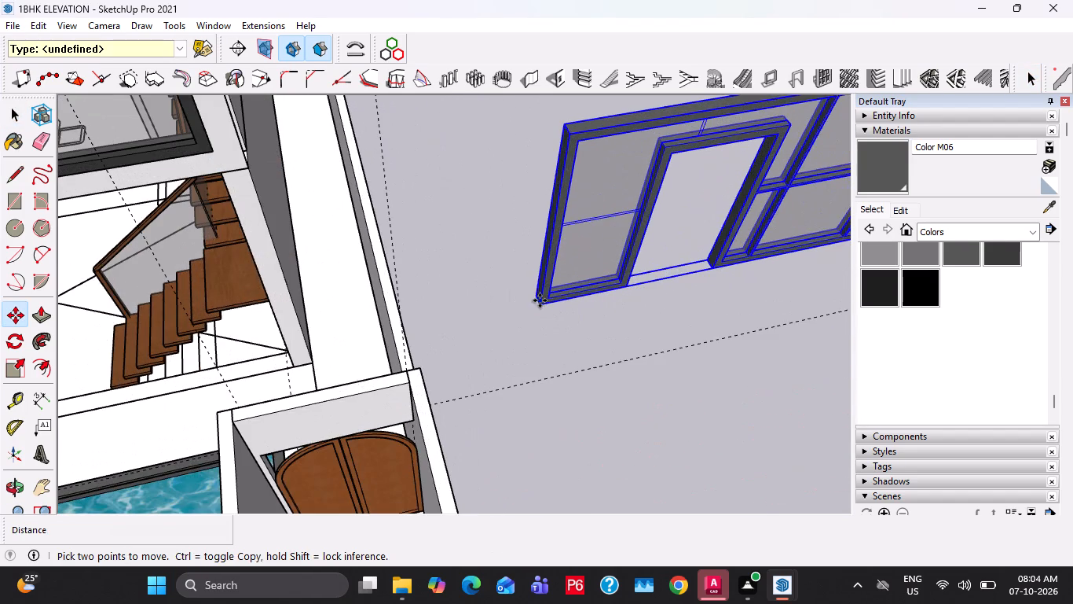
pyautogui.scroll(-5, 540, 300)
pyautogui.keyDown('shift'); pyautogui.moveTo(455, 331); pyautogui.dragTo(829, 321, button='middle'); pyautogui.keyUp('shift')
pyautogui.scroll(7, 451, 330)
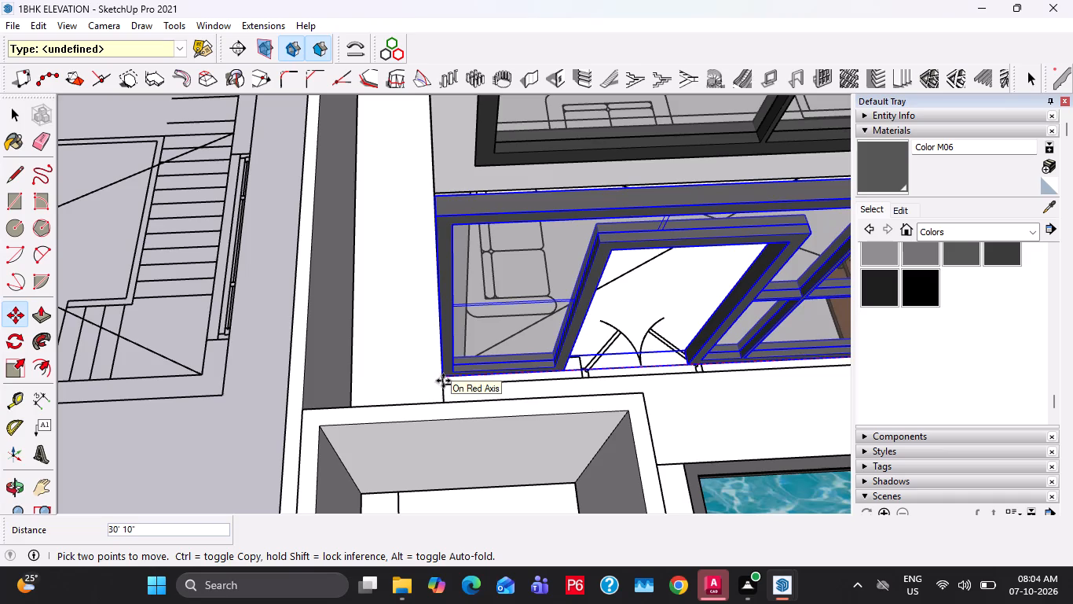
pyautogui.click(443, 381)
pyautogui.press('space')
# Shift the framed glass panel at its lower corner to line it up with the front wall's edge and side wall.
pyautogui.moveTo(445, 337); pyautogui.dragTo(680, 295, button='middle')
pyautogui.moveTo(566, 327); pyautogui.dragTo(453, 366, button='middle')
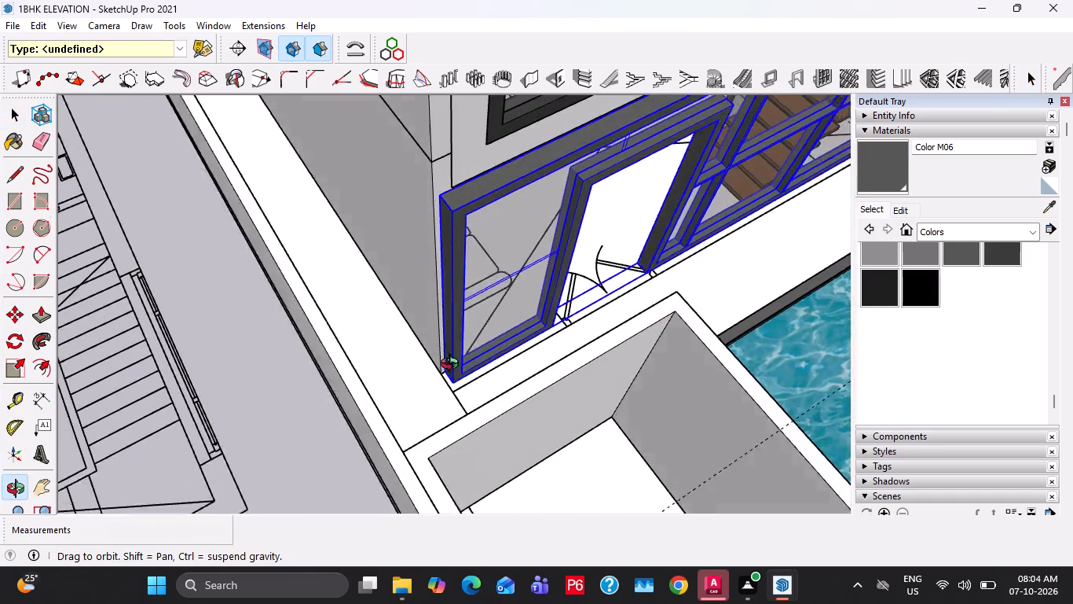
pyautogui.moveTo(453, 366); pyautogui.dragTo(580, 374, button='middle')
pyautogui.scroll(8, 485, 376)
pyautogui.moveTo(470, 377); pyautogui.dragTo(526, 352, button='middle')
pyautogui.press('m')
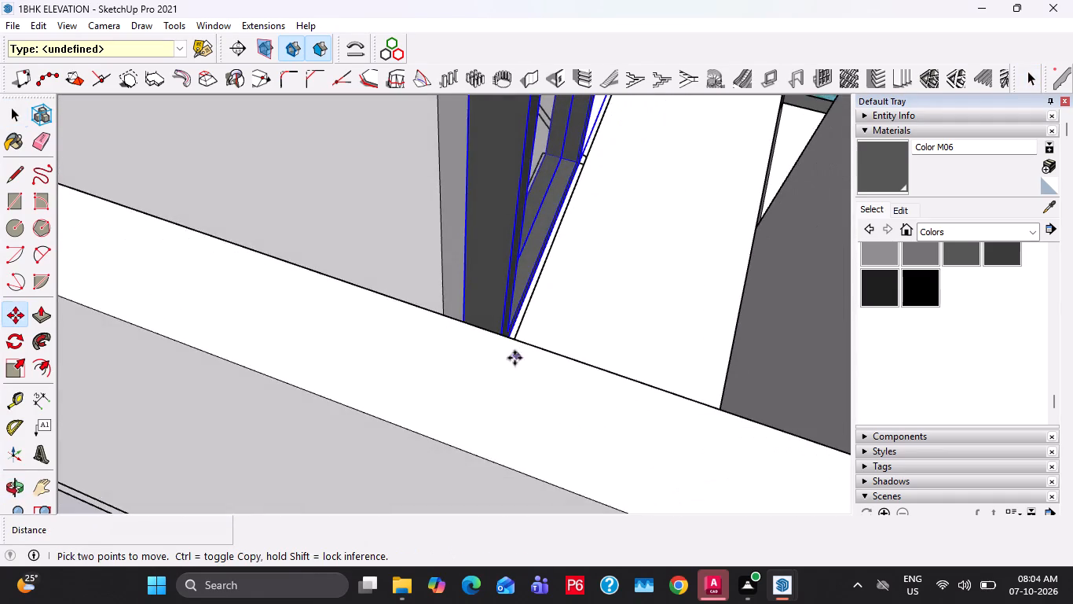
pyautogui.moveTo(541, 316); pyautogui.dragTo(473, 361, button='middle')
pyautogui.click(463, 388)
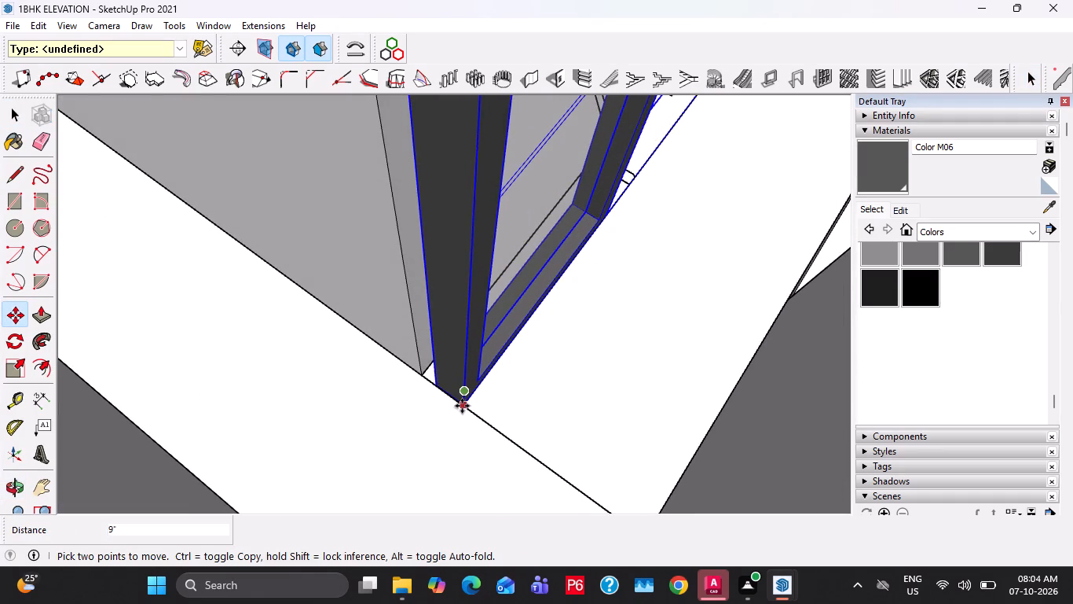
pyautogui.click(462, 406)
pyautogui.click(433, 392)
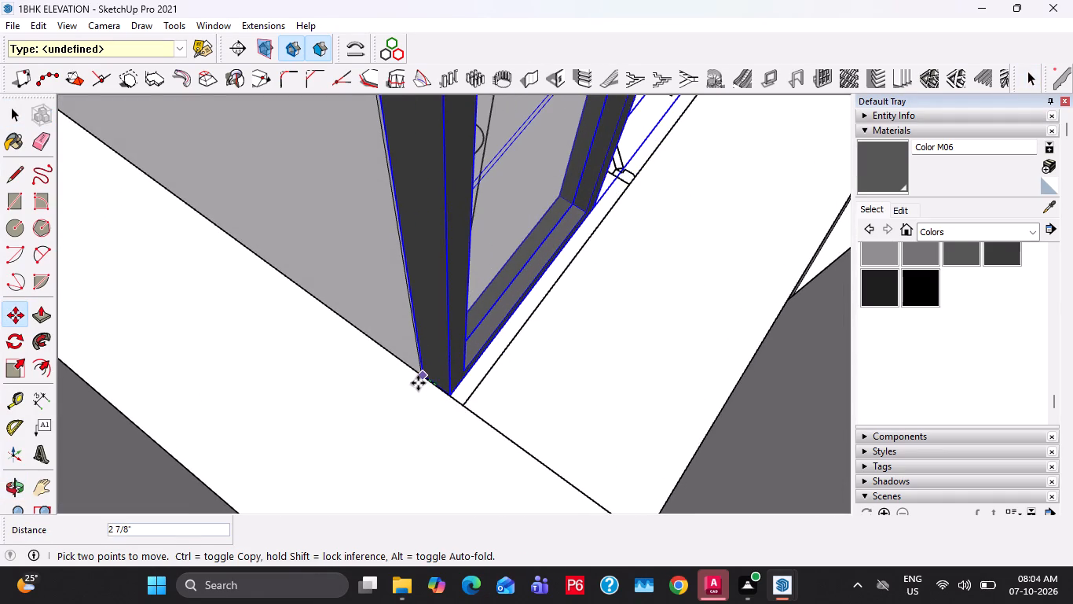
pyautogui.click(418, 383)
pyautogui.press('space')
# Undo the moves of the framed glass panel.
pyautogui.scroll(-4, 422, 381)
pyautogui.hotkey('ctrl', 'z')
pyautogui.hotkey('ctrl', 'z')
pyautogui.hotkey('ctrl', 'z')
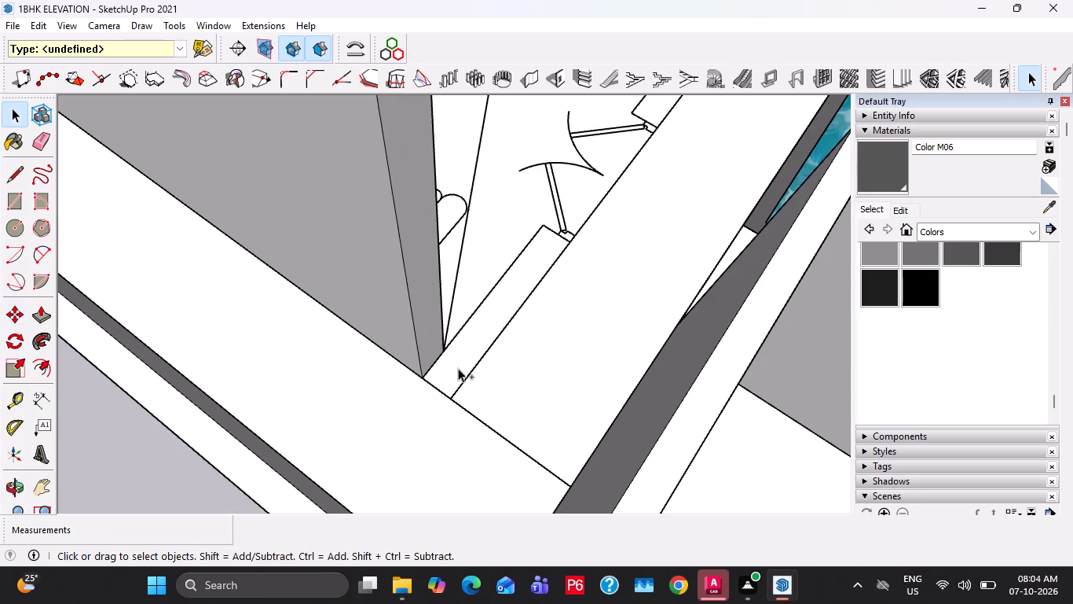
# Undo the deletion of the ground-floor front wall's inner face.
pyautogui.hotkey('ctrl', 'z')
pyautogui.hotkey('ctrl', 'z')
# Push the front wall's inner face back 9" through the wall to open it, and exit the wall group.
pyautogui.scroll(-7, 460, 366)
pyautogui.click(507, 257)
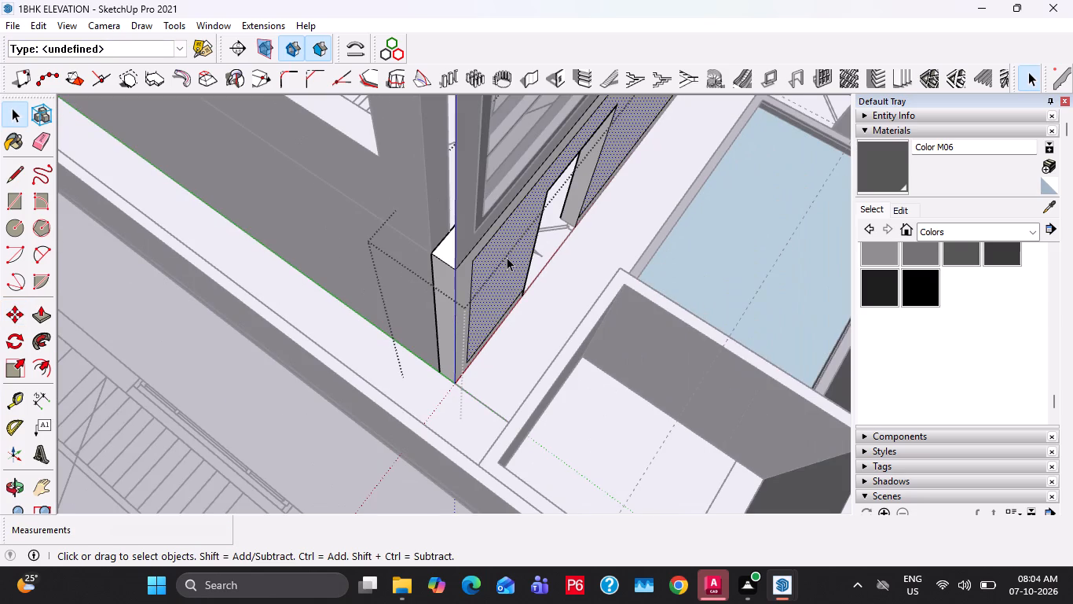
pyautogui.press('p')
pyautogui.click(507, 257)
pyautogui.click(485, 266)
pyautogui.moveTo(515, 274); pyautogui.dragTo(482, 270, button='middle')
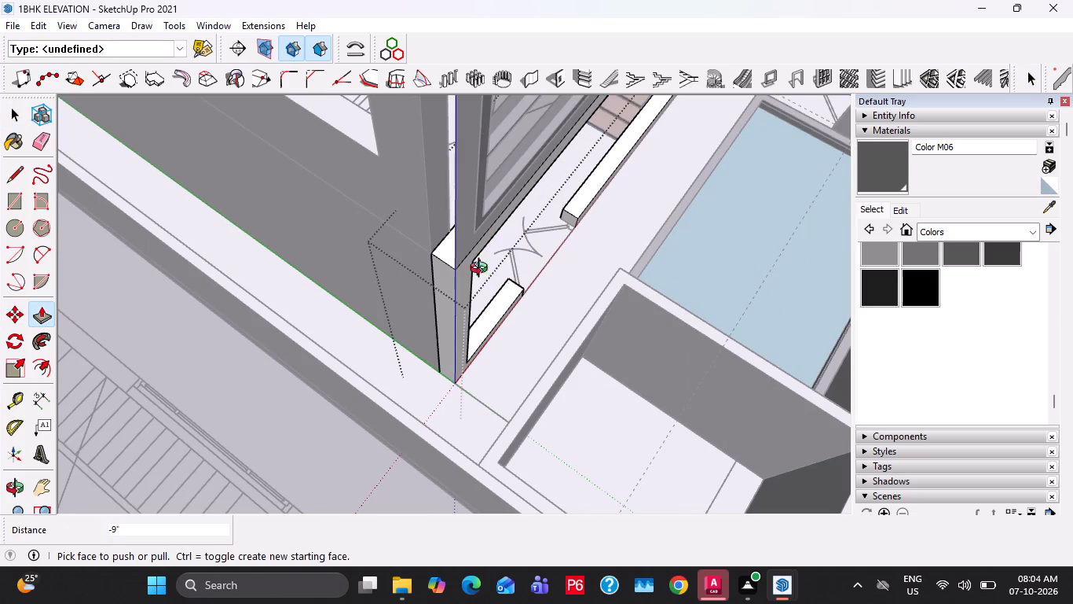
pyautogui.moveTo(482, 270); pyautogui.dragTo(341, 234, button='middle')
pyautogui.press('space')
pyautogui.scroll(1, 308, 219)
pyautogui.scroll(-6, 290, 218)
pyautogui.press('Escape')
pyautogui.press('Escape')
# Inside the copied wall group, move the window frame about 30' 1" onto the lower corner of the front wall opening.
pyautogui.scroll(-5, 520, 219)
pyautogui.moveTo(628, 212); pyautogui.dragTo(506, 215, button='middle')
pyautogui.keyDown('shift'); pyautogui.moveTo(617, 208); pyautogui.dragTo(381, 196, button='middle'); pyautogui.keyUp('shift')
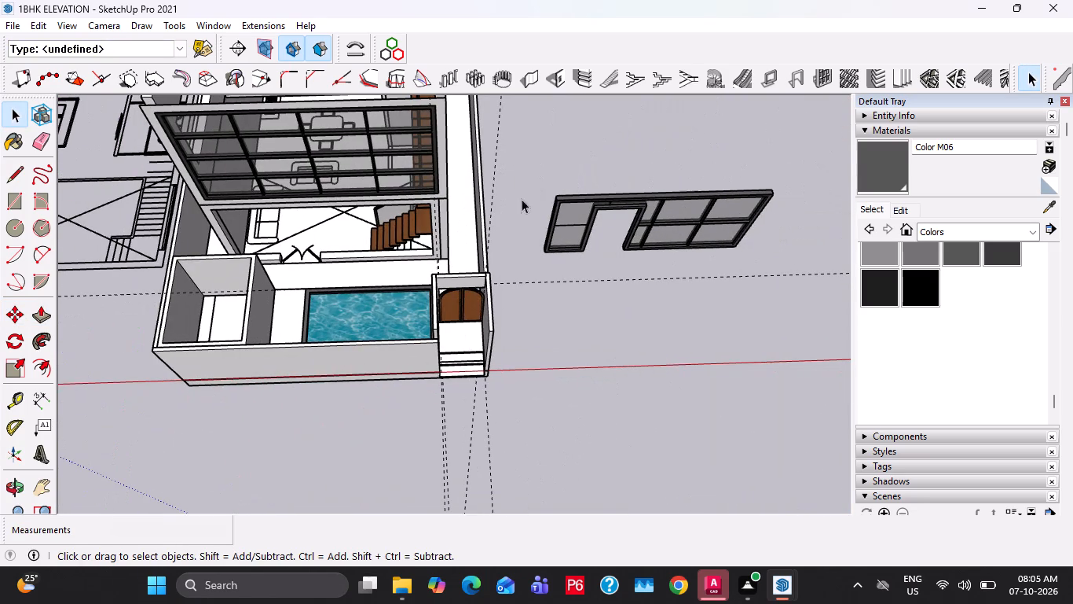
pyautogui.doubleClick(559, 199)
pyautogui.scroll(8, 554, 227)
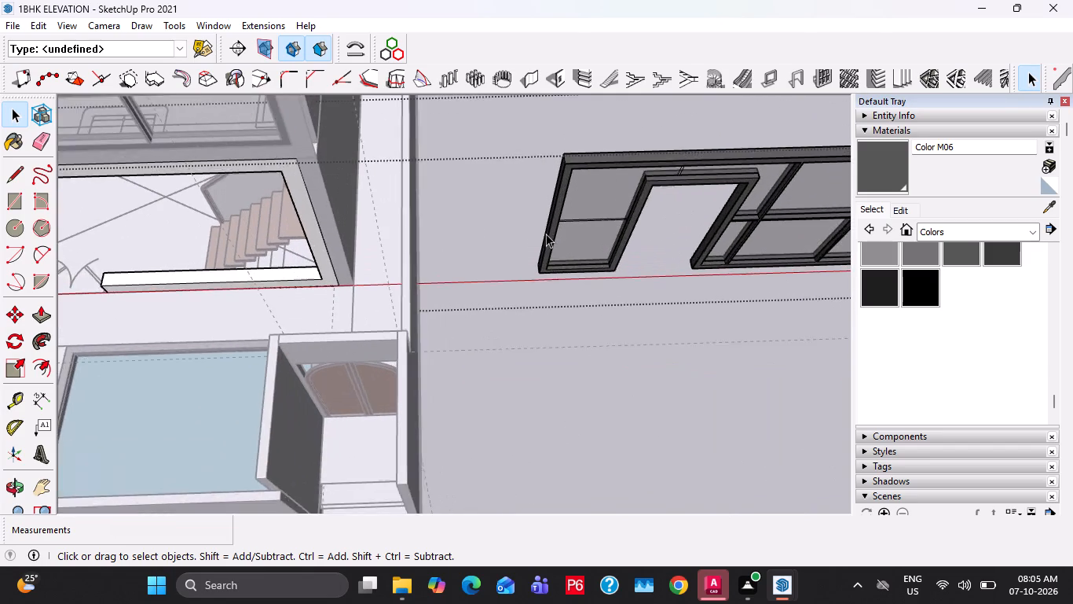
pyautogui.click(546, 234)
pyautogui.press('m')
pyautogui.click(537, 273)
pyautogui.scroll(-5, 493, 226)
pyautogui.moveTo(419, 208); pyautogui.dragTo(831, 188, button='middle')
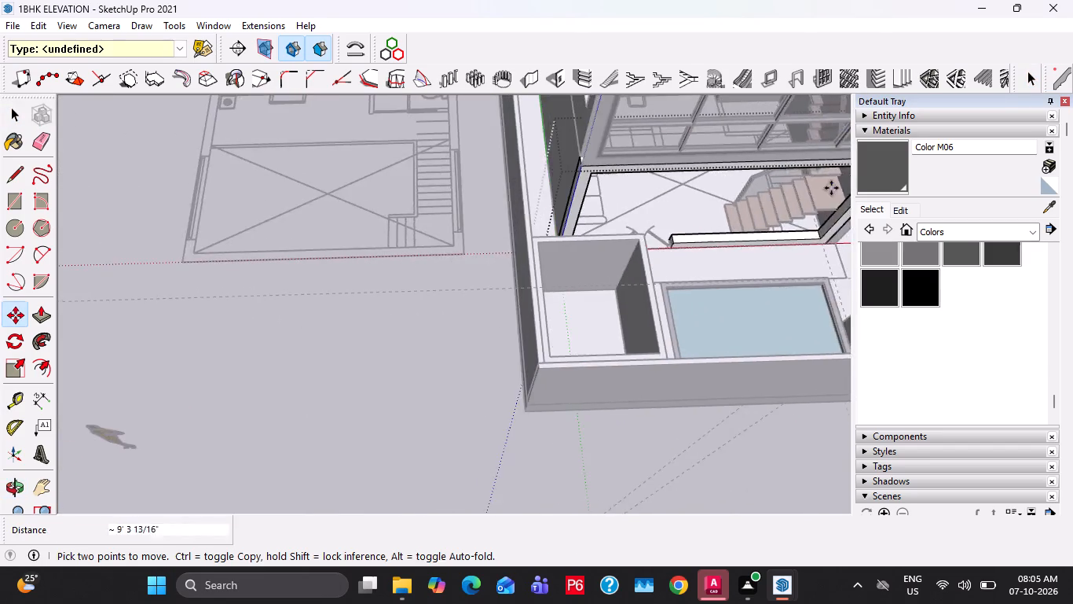
pyautogui.moveTo(831, 188); pyautogui.dragTo(840, 187, button='middle')
pyautogui.scroll(17, 623, 242)
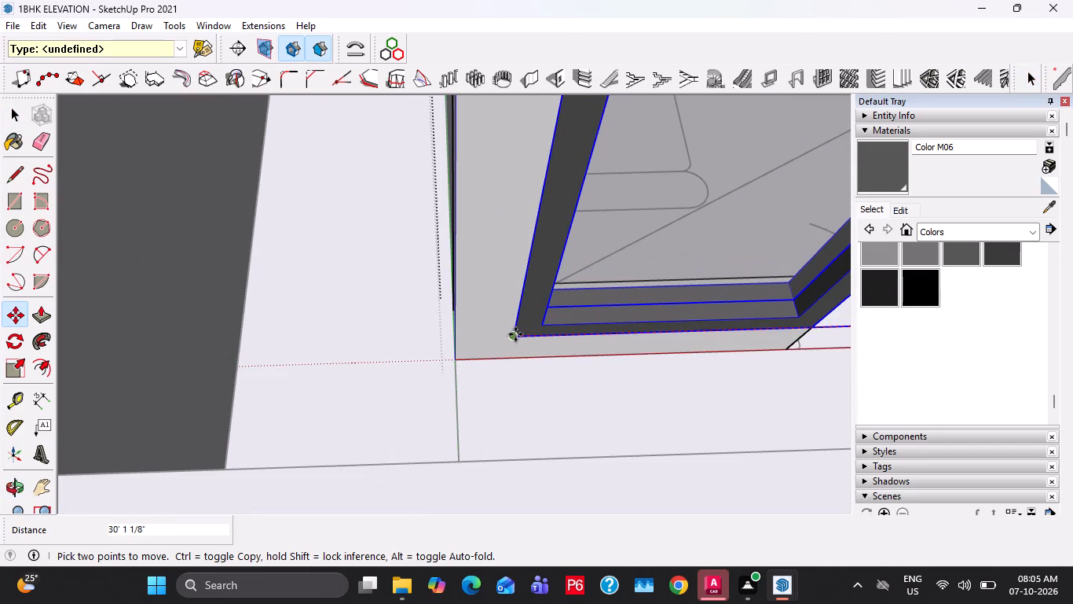
pyautogui.click(515, 334)
pyautogui.scroll(-20, 515, 334)
pyautogui.scroll(-1, 515, 334)
pyautogui.press('space')
pyautogui.press('Escape')
# Reopen the frame's group and delete the leftover copied wall outline standing beside the house.
pyautogui.moveTo(643, 311); pyautogui.dragTo(595, 150, button='middle')
pyautogui.keyDown('shift'); pyautogui.moveTo(614, 337); pyautogui.dragTo(344, 263, button='middle'); pyautogui.keyUp('shift')
pyautogui.scroll(-3, 467, 286)
pyautogui.moveTo(793, 193); pyautogui.dragTo(529, 337)
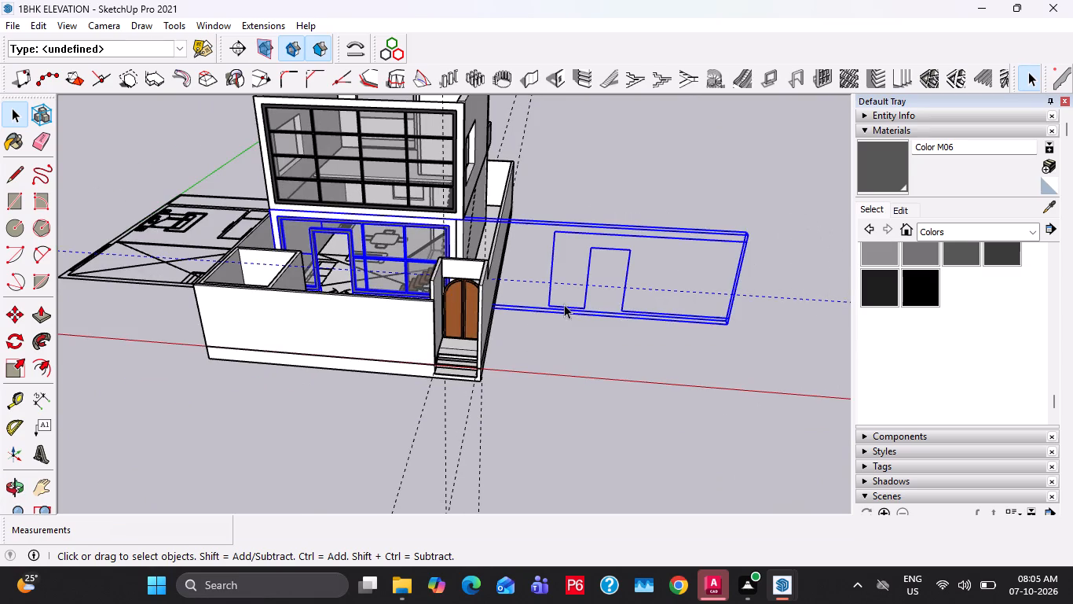
pyautogui.doubleClick(620, 234)
pyautogui.moveTo(764, 158); pyautogui.dragTo(516, 348)
pyautogui.scroll(-4, 562, 326)
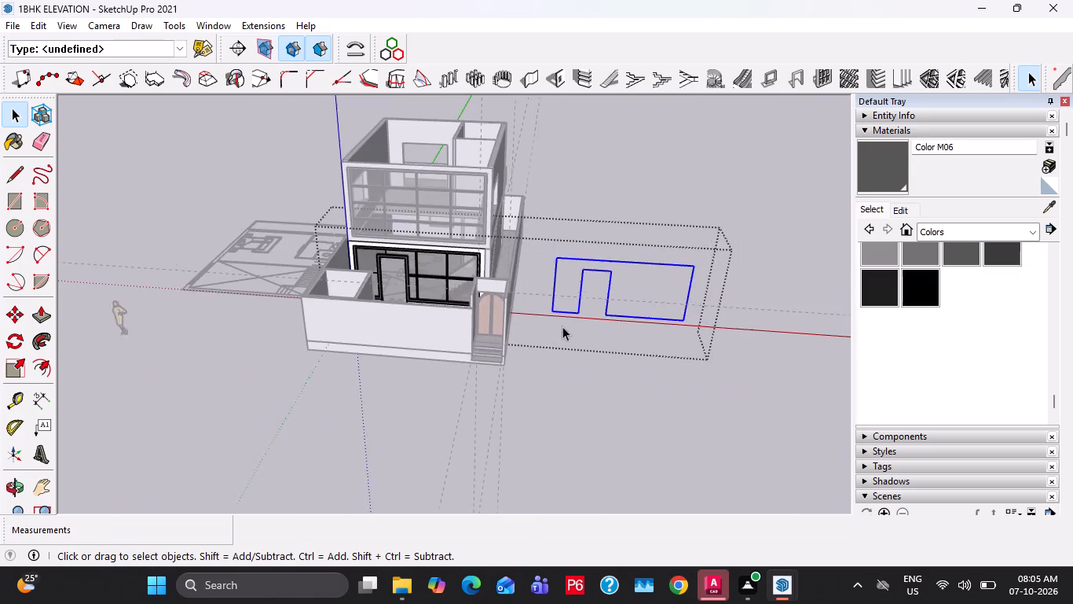
pyautogui.scroll(-2, 562, 326)
pyautogui.press('Delete')
pyautogui.moveTo(553, 314); pyautogui.dragTo(675, 304, button='middle')
pyautogui.scroll(9, 412, 293)
pyautogui.press('Escape')
pyautogui.press('Escape')
# Examine the fitted ground-floor glass frame and the entrance area from the front of the house.
pyautogui.moveTo(489, 269); pyautogui.dragTo(410, 269, button='middle')
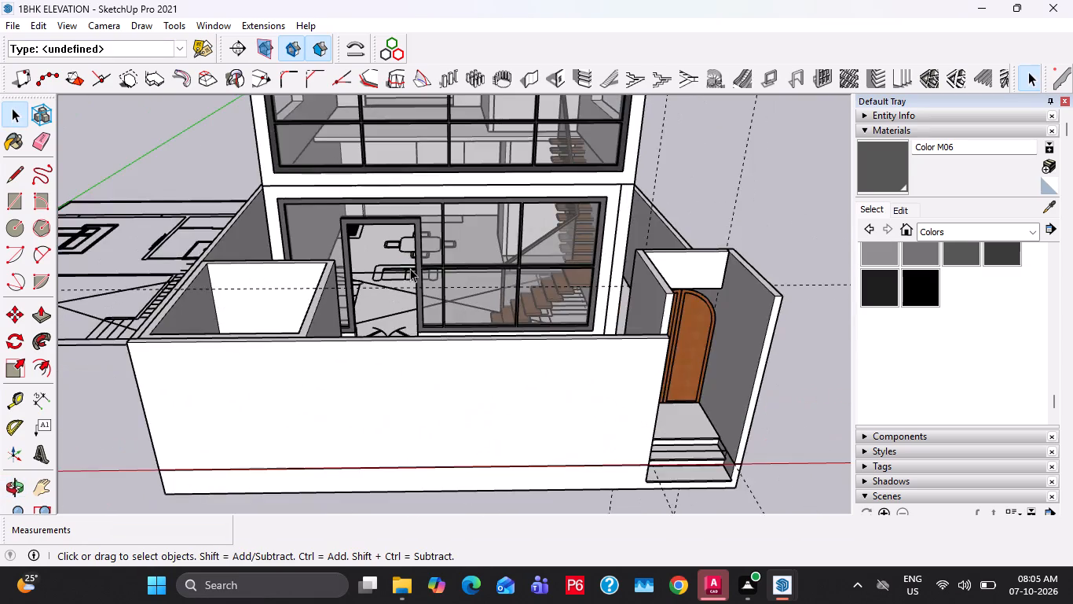
pyautogui.scroll(-3, 410, 268)
pyautogui.scroll(9, 507, 214)
pyautogui.moveTo(546, 207); pyautogui.dragTo(466, 161, button='middle')
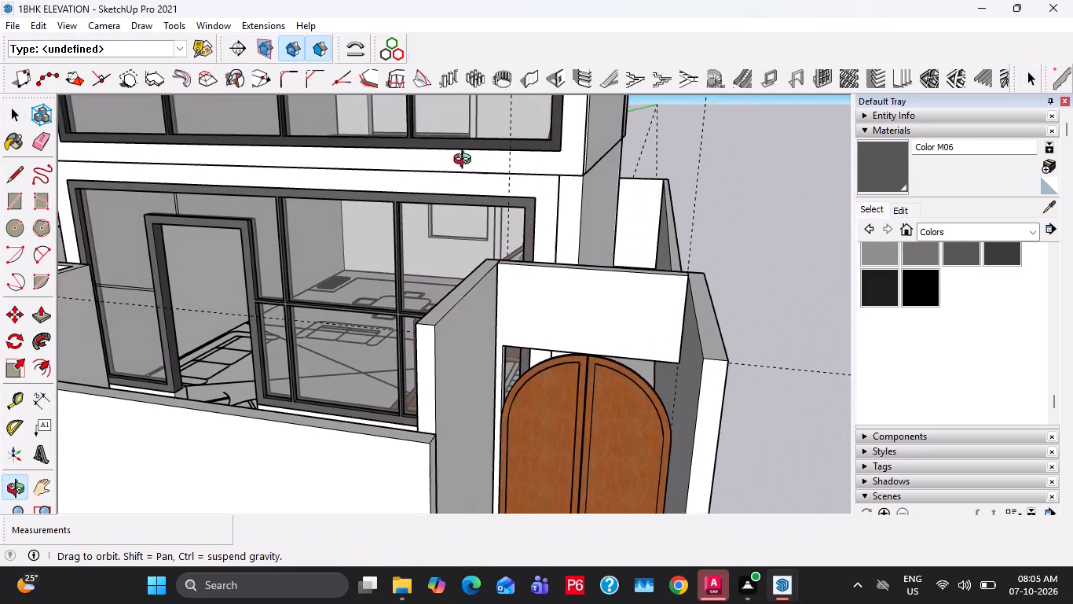
pyautogui.moveTo(466, 161); pyautogui.dragTo(467, 162, button='middle')
pyautogui.scroll(1, 469, 162)
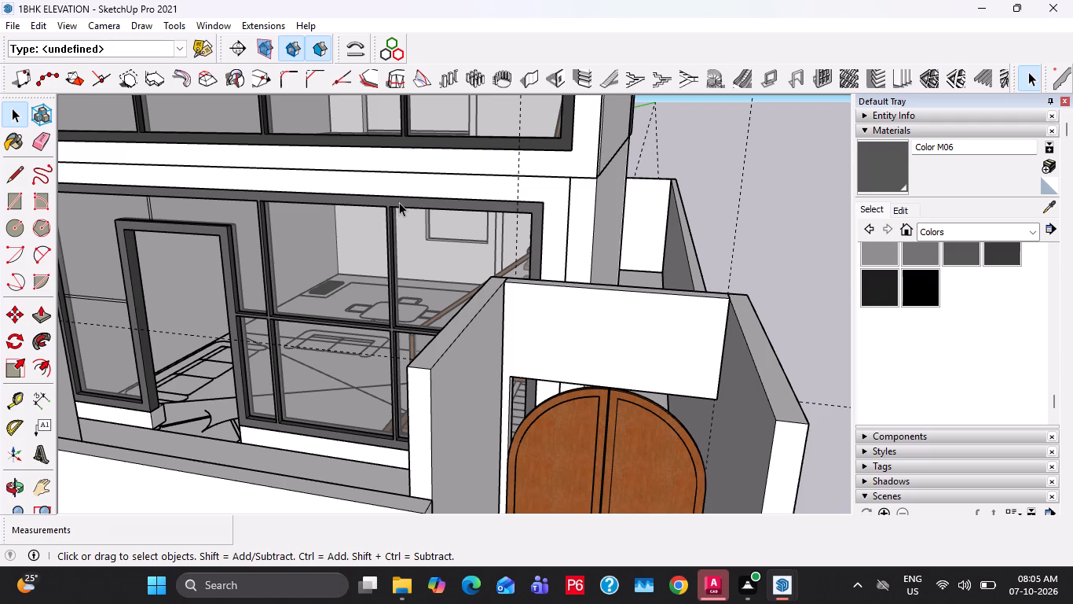
pyautogui.scroll(-3, 332, 268)
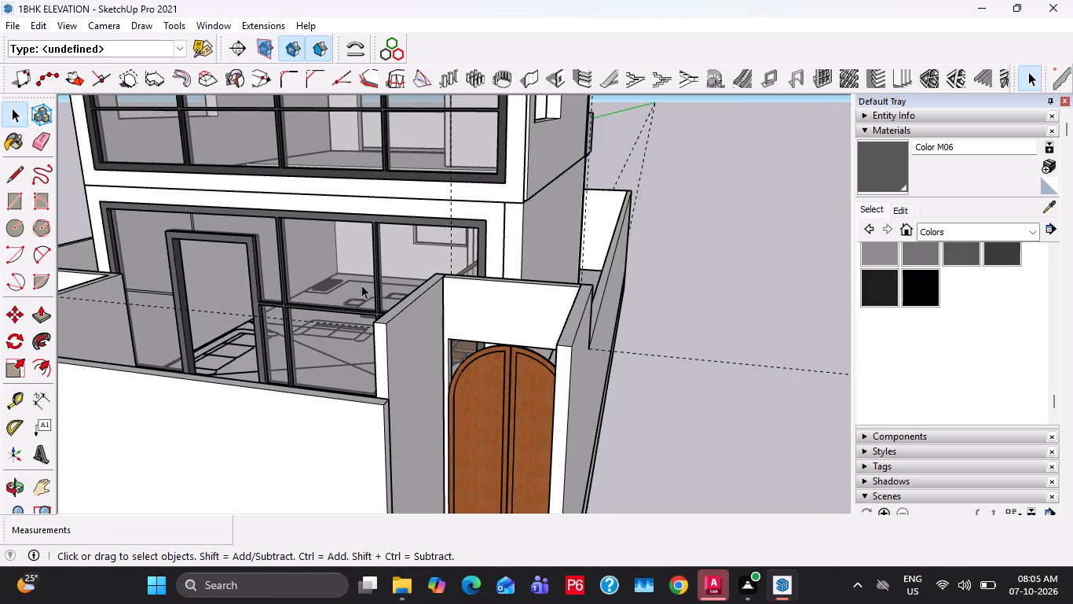
pyautogui.scroll(-3, 471, 322)
pyautogui.moveTo(460, 330); pyautogui.dragTo(603, 330, button='middle')
pyautogui.scroll(-4, 568, 333)
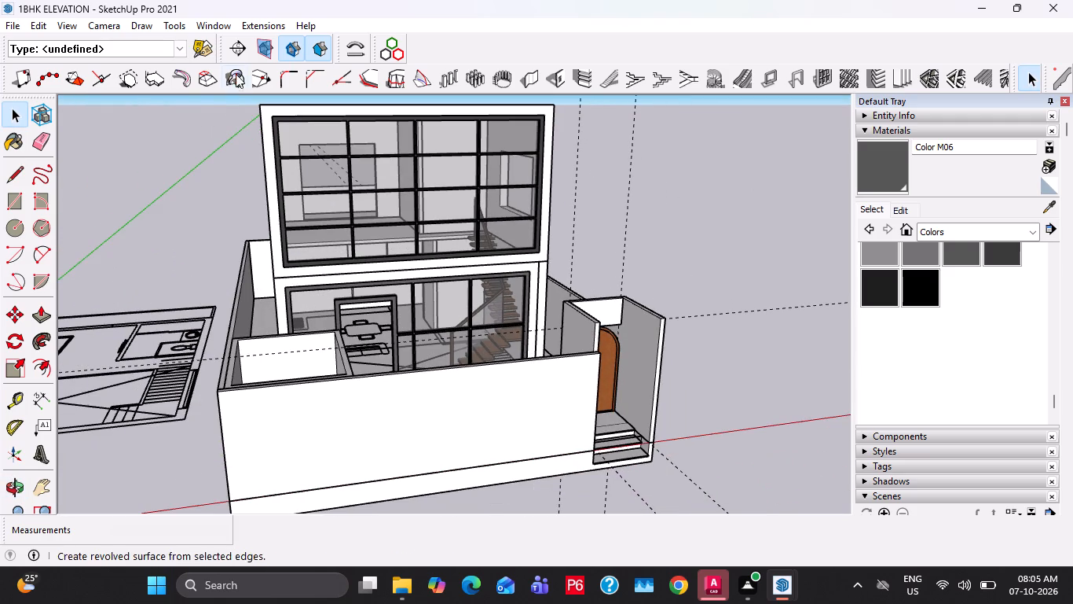
# Delete all guides from the model.
pyautogui.click(43, 30)
pyautogui.click(84, 166)
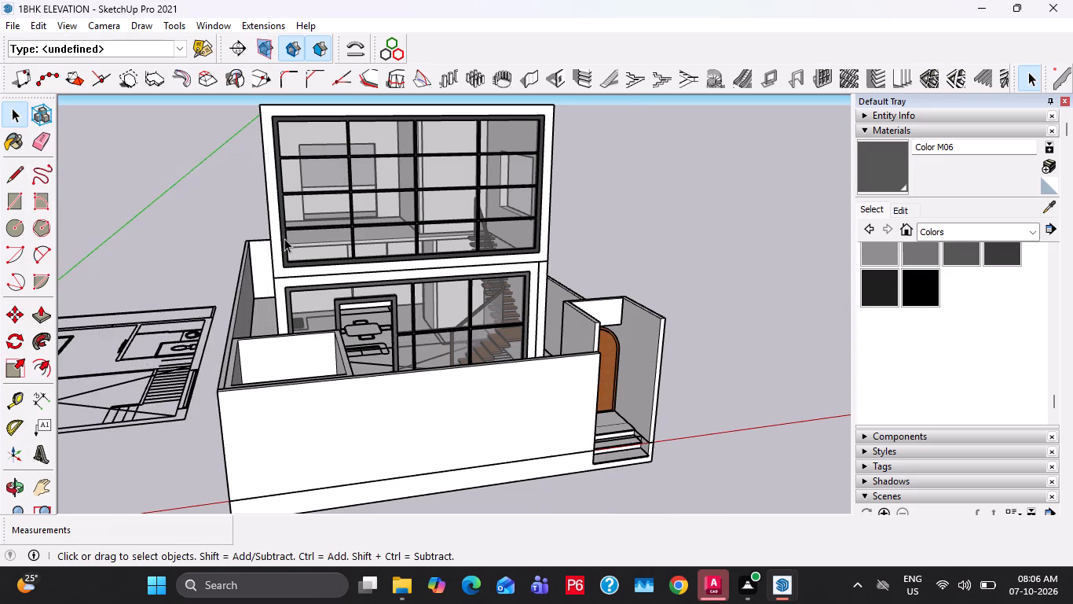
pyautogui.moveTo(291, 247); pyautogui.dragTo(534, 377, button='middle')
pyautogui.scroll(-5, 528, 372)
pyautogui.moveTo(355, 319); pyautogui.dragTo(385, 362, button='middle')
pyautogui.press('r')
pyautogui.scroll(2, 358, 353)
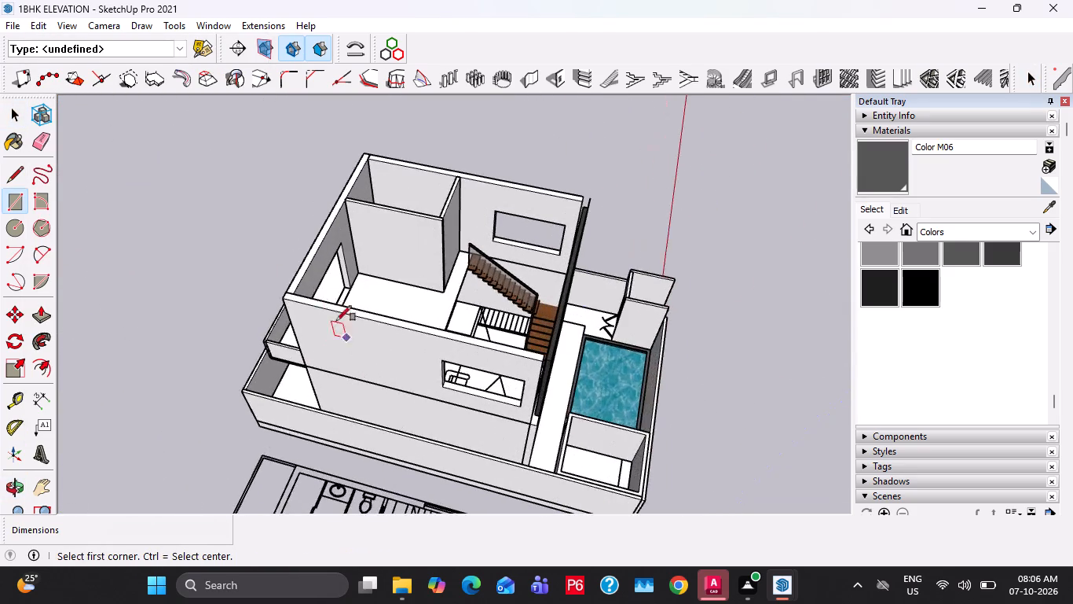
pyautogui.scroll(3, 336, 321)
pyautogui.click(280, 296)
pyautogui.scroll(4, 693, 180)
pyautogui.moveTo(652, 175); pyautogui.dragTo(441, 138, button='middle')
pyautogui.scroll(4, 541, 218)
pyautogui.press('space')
# Open the upper-floor front wall group and pull the wall's inner face back to meet the side walls.
pyautogui.moveTo(637, 252); pyautogui.dragTo(777, 242, button='middle')
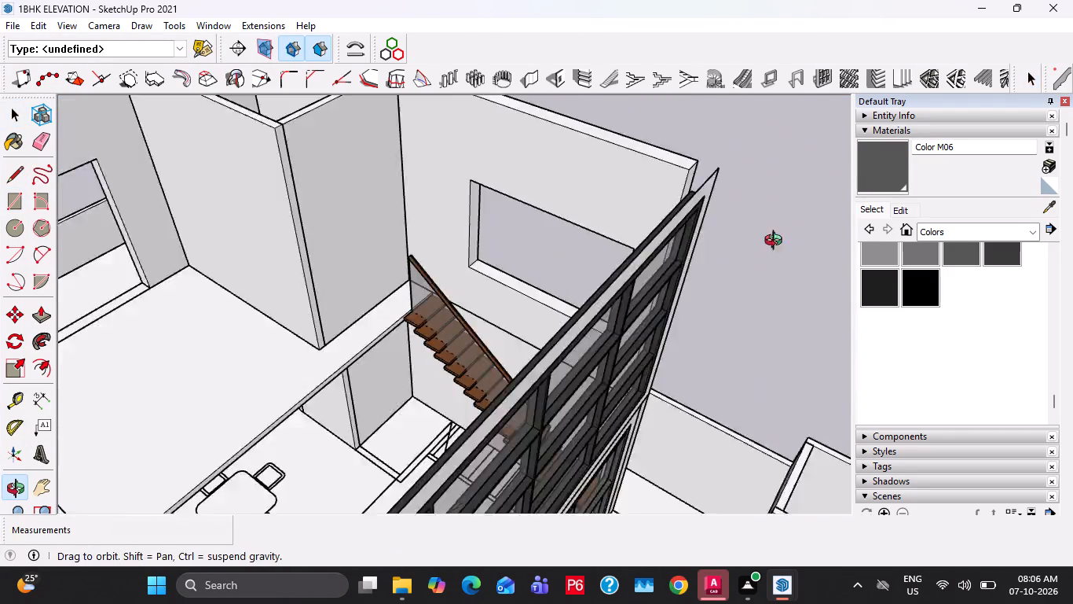
pyautogui.moveTo(777, 242); pyautogui.dragTo(809, 230, button='middle')
pyautogui.scroll(4, 676, 120)
pyautogui.moveTo(693, 190); pyautogui.dragTo(814, 276, button='middle')
pyautogui.moveTo(738, 231); pyautogui.dragTo(841, 199, button='middle')
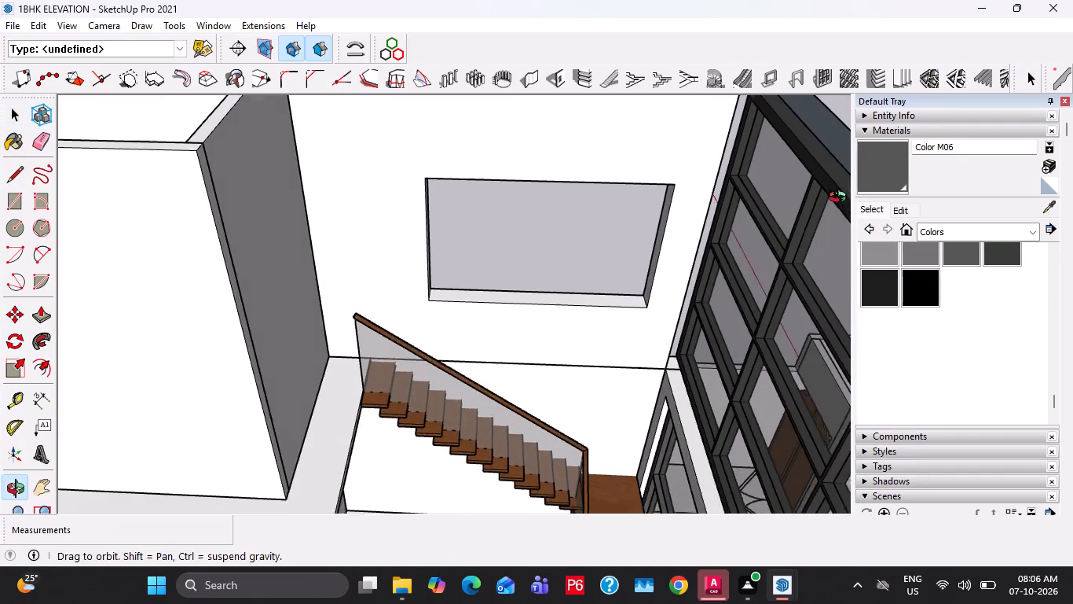
pyautogui.moveTo(841, 199); pyautogui.dragTo(842, 199, button='middle')
pyautogui.scroll(-2, 738, 205)
pyautogui.moveTo(715, 200); pyautogui.dragTo(683, 295, button='middle')
pyautogui.scroll(3, 731, 241)
pyautogui.doubleClick(745, 207)
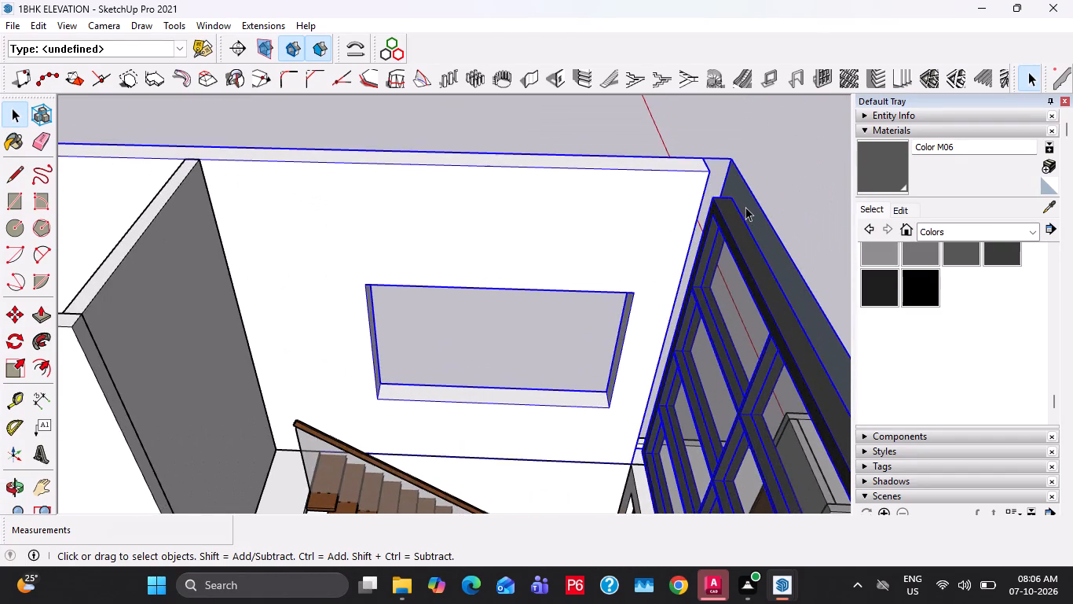
pyautogui.click(736, 186)
pyautogui.doubleClick(736, 186)
pyautogui.press('p')
pyautogui.click(736, 186)
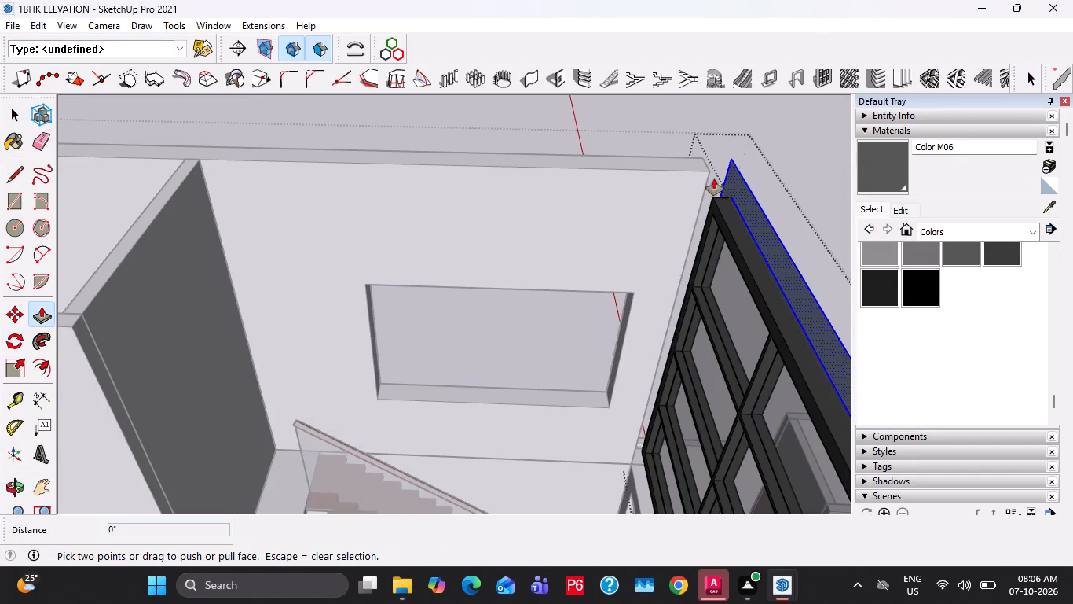
pyautogui.click(731, 181)
pyautogui.click(702, 178)
pyautogui.press('space')
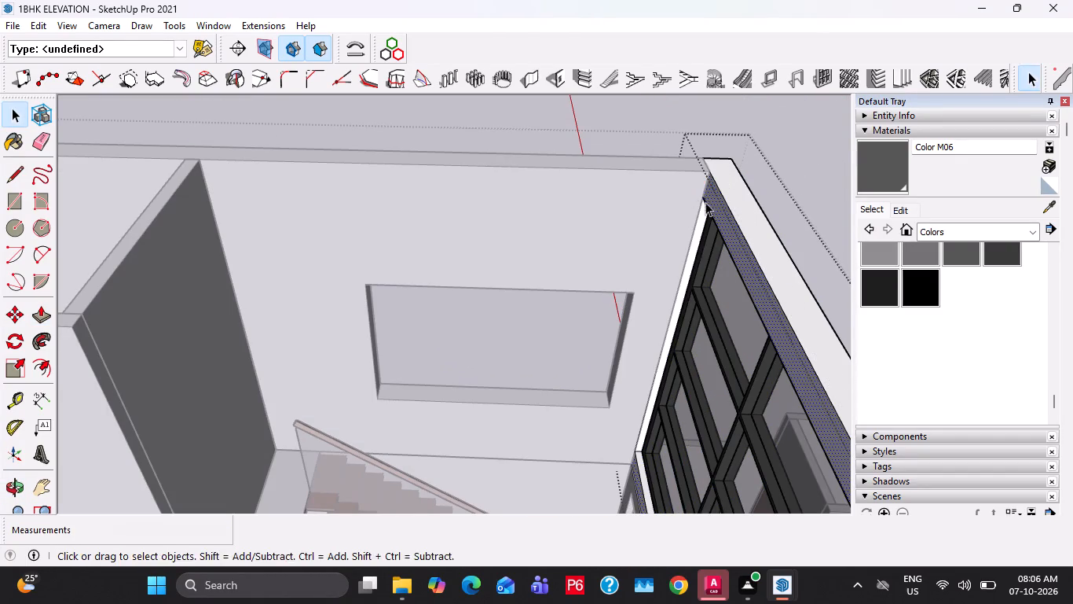
pyautogui.moveTo(706, 203); pyautogui.dragTo(485, 176, button='middle')
pyautogui.press('Escape')
pyautogui.scroll(-5, 467, 169)
pyautogui.press('Escape')
pyautogui.moveTo(548, 208); pyautogui.dragTo(469, 197, button='middle')
# Draw a roof rectangle over the upper-floor wall tops, from the front corner to the diagonally opposite rear corner.
pyautogui.scroll(-5, 463, 186)
pyautogui.keyDown('shift'); pyautogui.moveTo(500, 179); pyautogui.dragTo(632, 166, button='middle'); pyautogui.keyUp('shift')
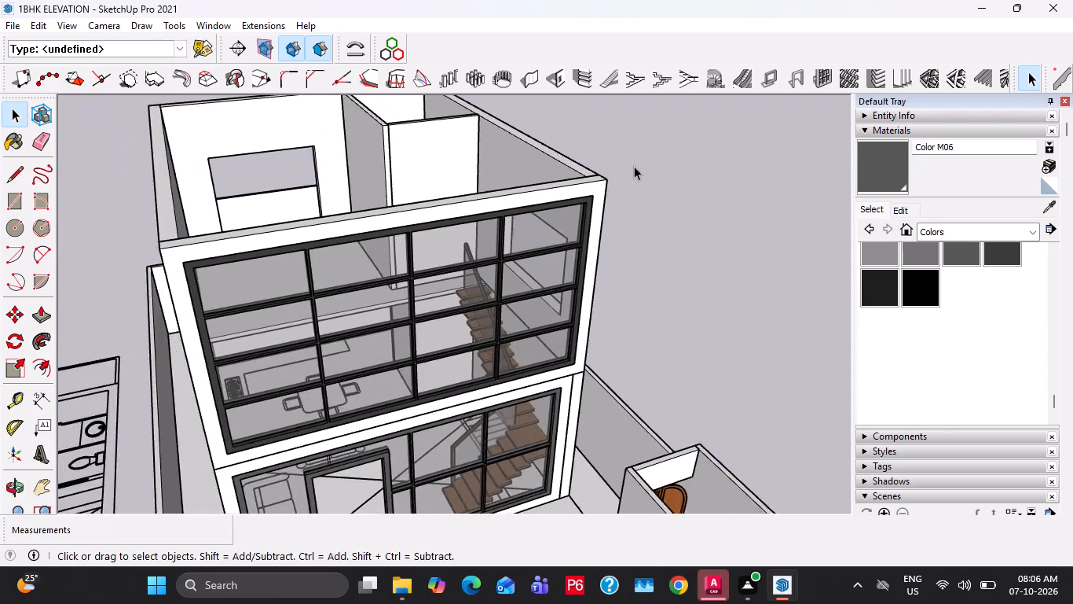
pyautogui.scroll(-4, 634, 166)
pyautogui.press('r')
pyautogui.scroll(3, 350, 214)
pyautogui.click(323, 217)
pyautogui.keyDown('shift'); pyautogui.moveTo(522, 157); pyautogui.dragTo(533, 190, button='middle'); pyautogui.keyUp('shift')
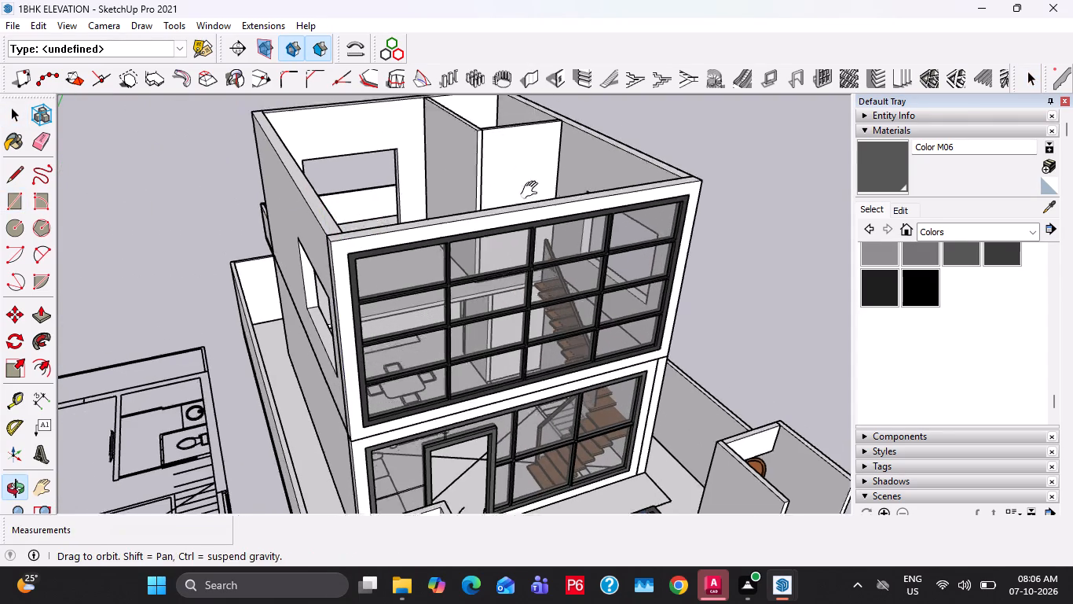
pyautogui.keyDown('shift'); pyautogui.moveTo(533, 190); pyautogui.dragTo(566, 329, button='middle'); pyautogui.keyUp('shift')
pyautogui.scroll(3, 534, 223)
pyautogui.click(536, 220)
pyautogui.press('space')
pyautogui.scroll(-5, 536, 220)
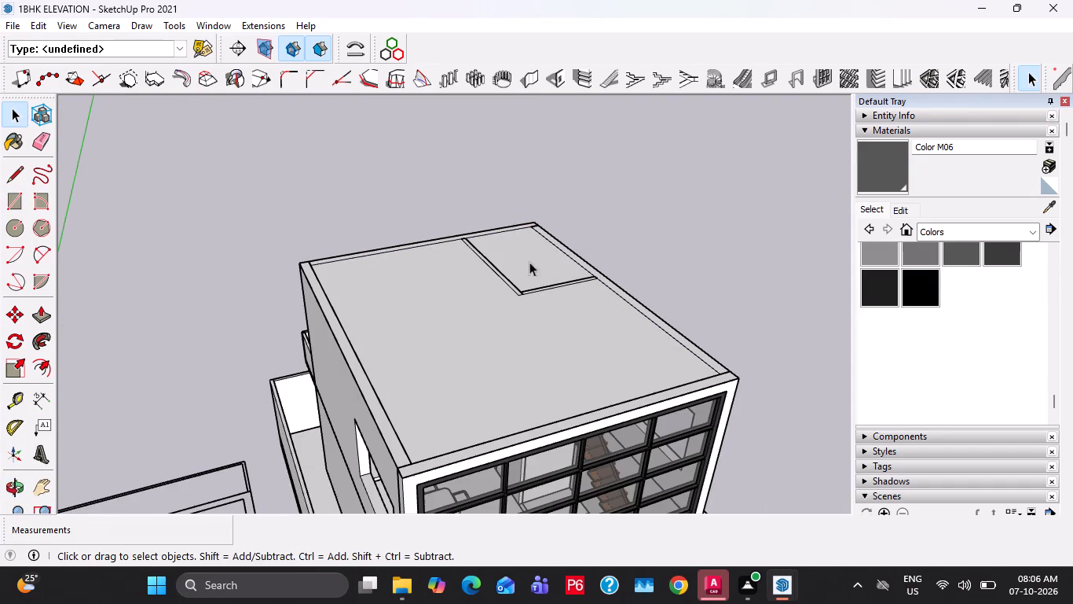
# Extrude the roof rectangle 6" into a slab with Push/Pull.
pyautogui.press('p')
pyautogui.click(514, 350)
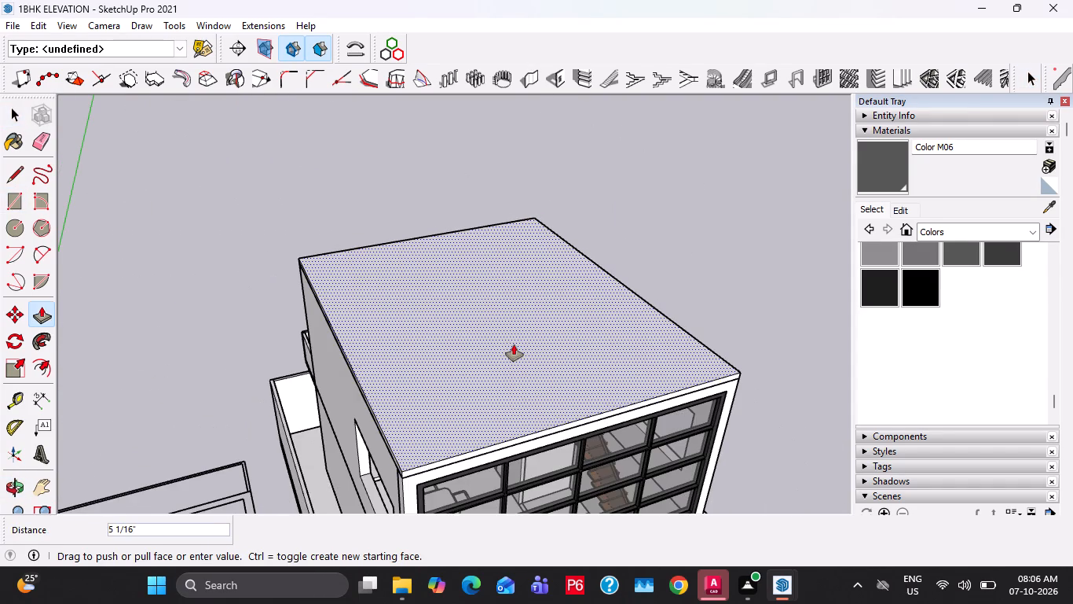
pyautogui.press('6')
pyautogui.press('Return')
pyautogui.press('space')
# Select the entire roof slab and make it a group.
pyautogui.moveTo(482, 371); pyautogui.dragTo(527, 219, button='middle')
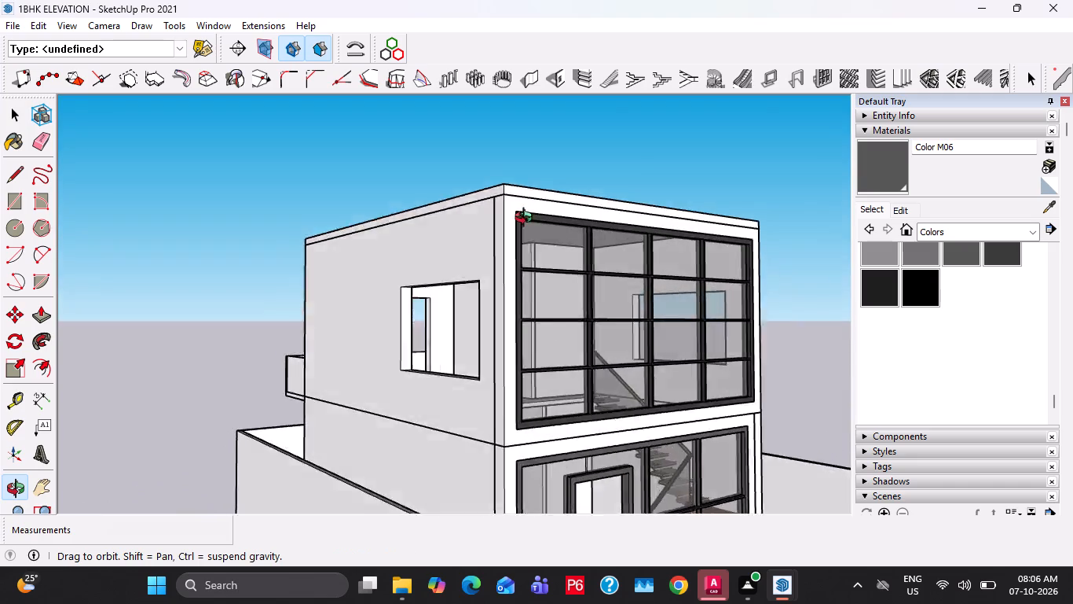
pyautogui.moveTo(527, 219); pyautogui.dragTo(387, 218, button='middle')
pyautogui.moveTo(449, 186); pyautogui.dragTo(452, 223, button='middle')
pyautogui.tripleClick(465, 217)
pyautogui.moveTo(466, 226); pyautogui.dragTo(485, 284, button='middle')
pyautogui.tripleClick(489, 254)
pyautogui.rightClick(489, 254)
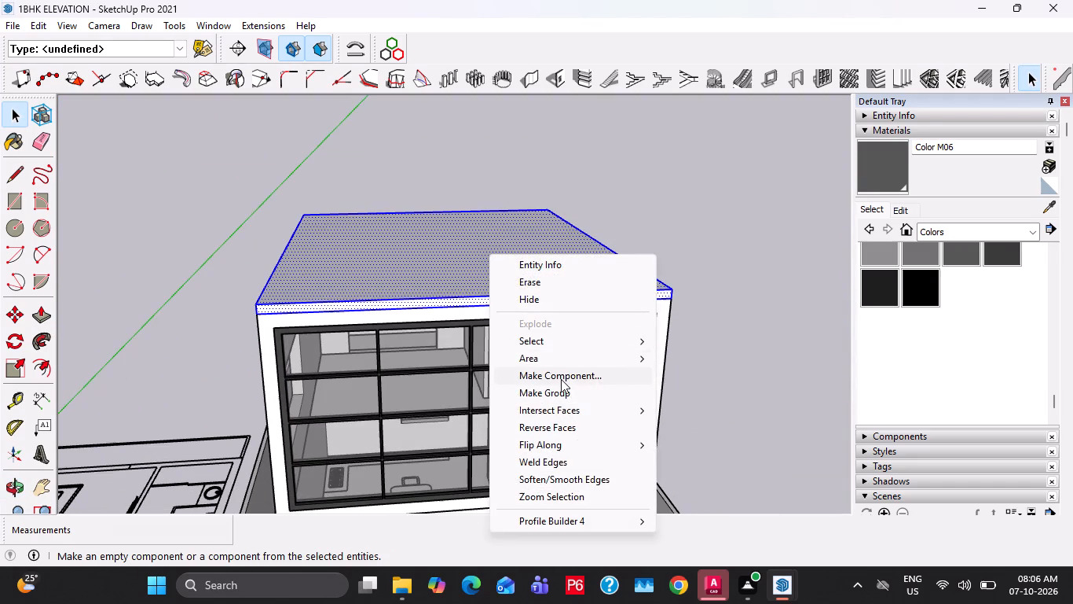
pyautogui.click(561, 385)
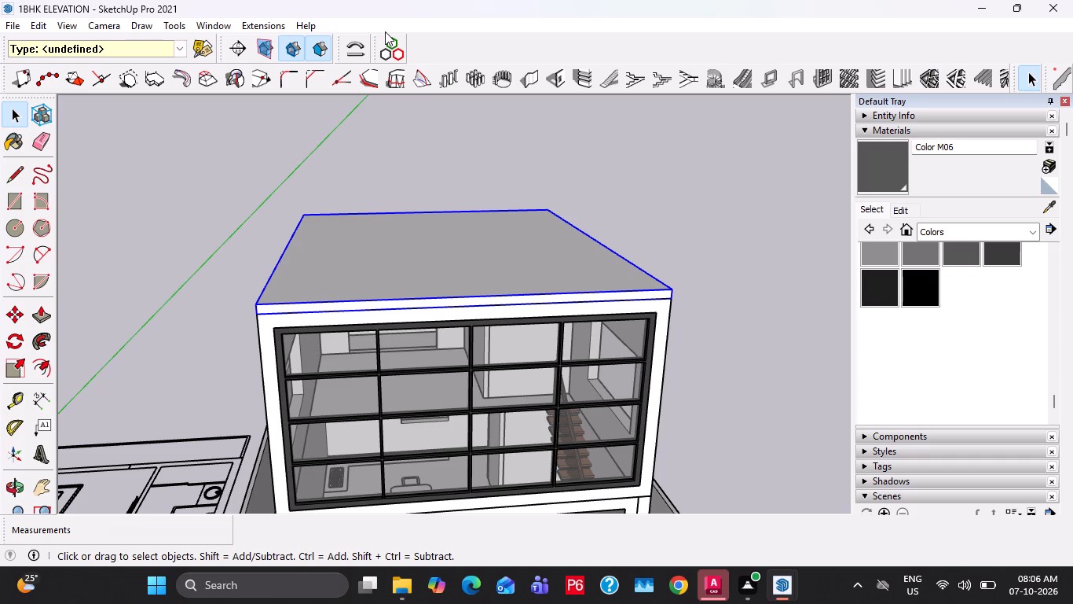
# Switch to the "1bhk interior new" model and copy the dark four-pane window frame from the house's side wall.
pyautogui.scroll(-2, 384, 32)
pyautogui.scroll(-5, 580, 316)
pyautogui.moveTo(500, 382); pyautogui.dragTo(709, 407, button='middle')
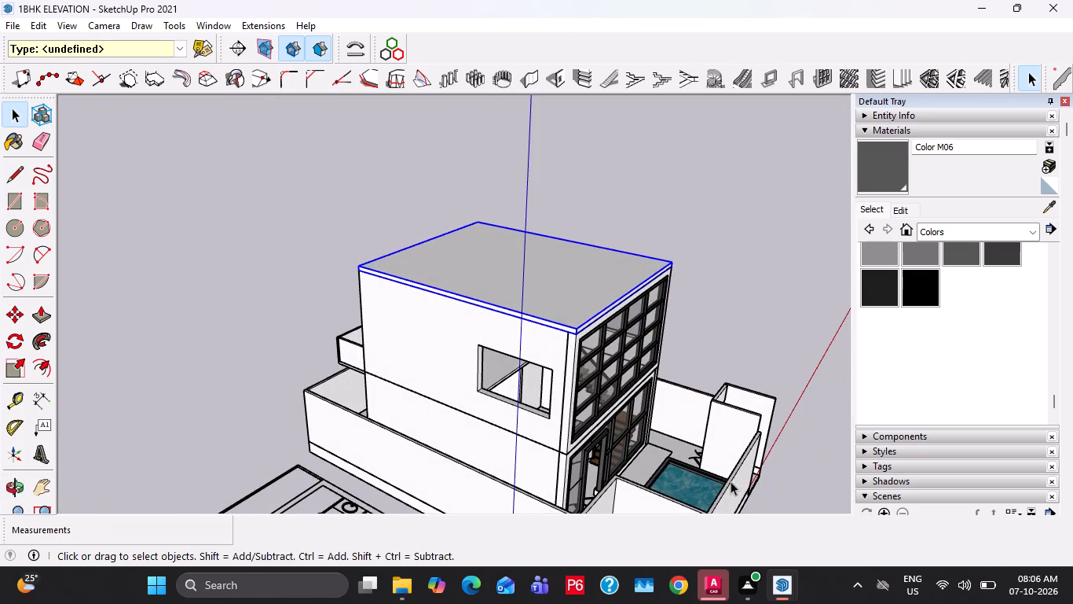
pyautogui.click(777, 592)
pyautogui.click(751, 533)
pyautogui.moveTo(624, 396); pyautogui.dragTo(609, 401, button='middle')
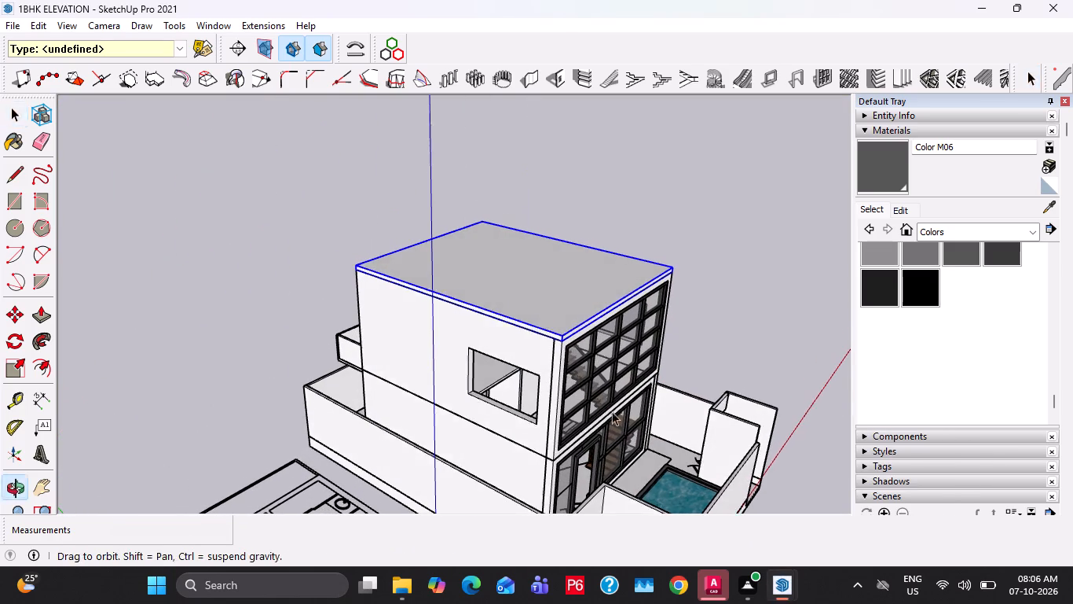
pyautogui.click(788, 572)
pyautogui.click(852, 536)
pyautogui.moveTo(725, 433); pyautogui.dragTo(533, 448, button='middle')
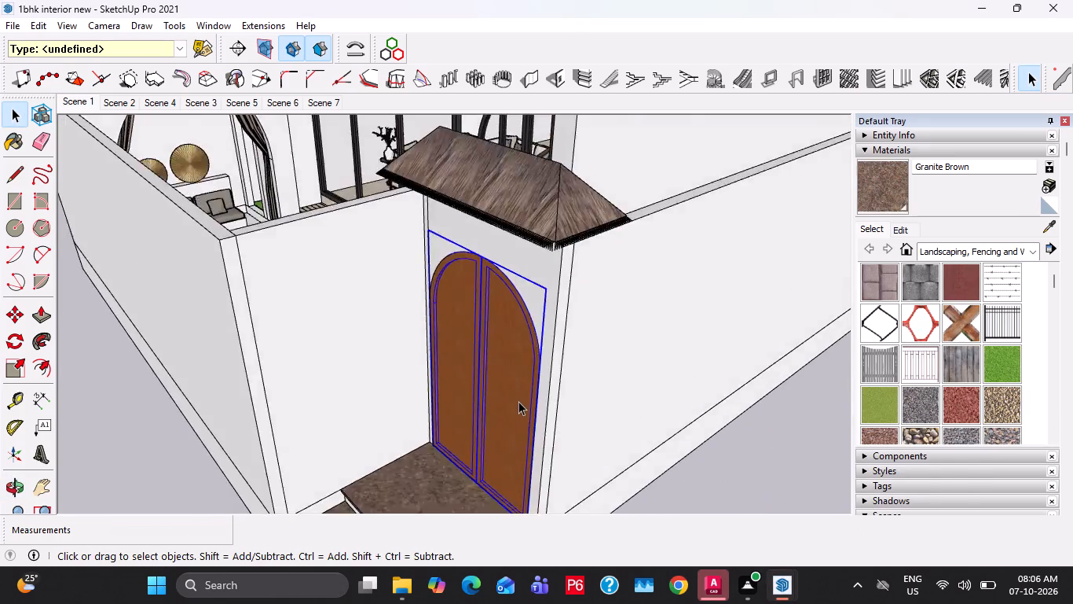
pyautogui.scroll(-11, 518, 401)
pyautogui.moveTo(535, 387); pyautogui.dragTo(372, 344, button='middle')
pyautogui.scroll(-4, 374, 343)
pyautogui.moveTo(353, 299); pyautogui.dragTo(925, 366, button='middle')
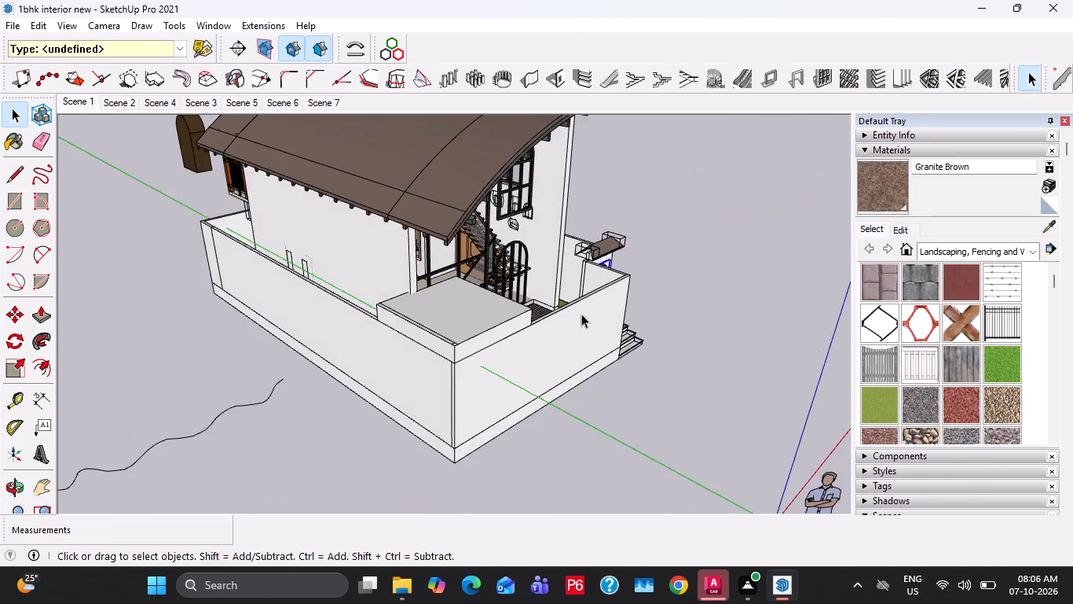
pyautogui.moveTo(558, 309); pyautogui.dragTo(1049, 312, button='middle')
pyautogui.moveTo(350, 242); pyautogui.dragTo(854, 293, button='middle')
pyautogui.scroll(3, 345, 264)
pyautogui.click(387, 275)
pyautogui.scroll(7, 387, 275)
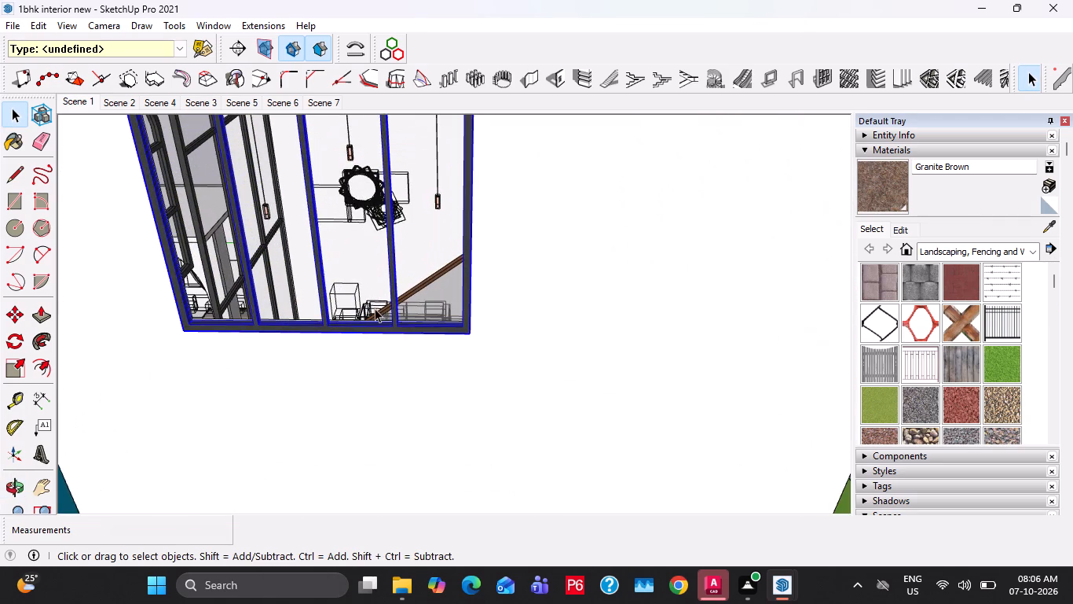
pyautogui.hotkey('ctrl', 'c')
pyautogui.hotkey('ctrl', 'c')
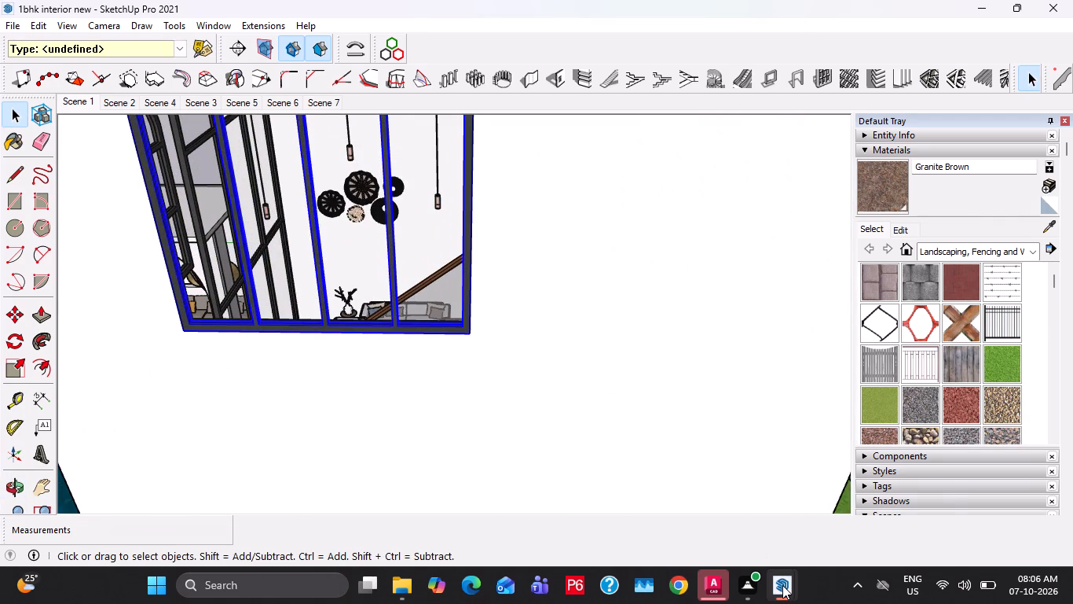
# Switch back to the "1BHK ELEVATION" model and paste the window frame at the lower front corner of the upper-floor side wall opening.
pyautogui.click(729, 508)
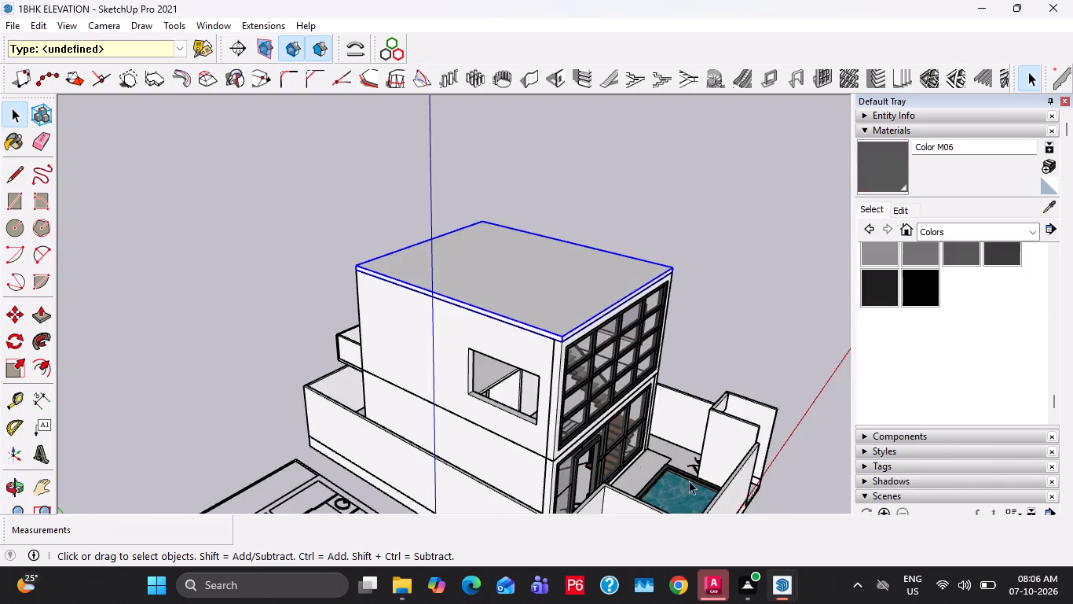
pyautogui.scroll(6, 586, 420)
pyautogui.hotkey('ctrl', 'v')
pyautogui.scroll(2, 418, 383)
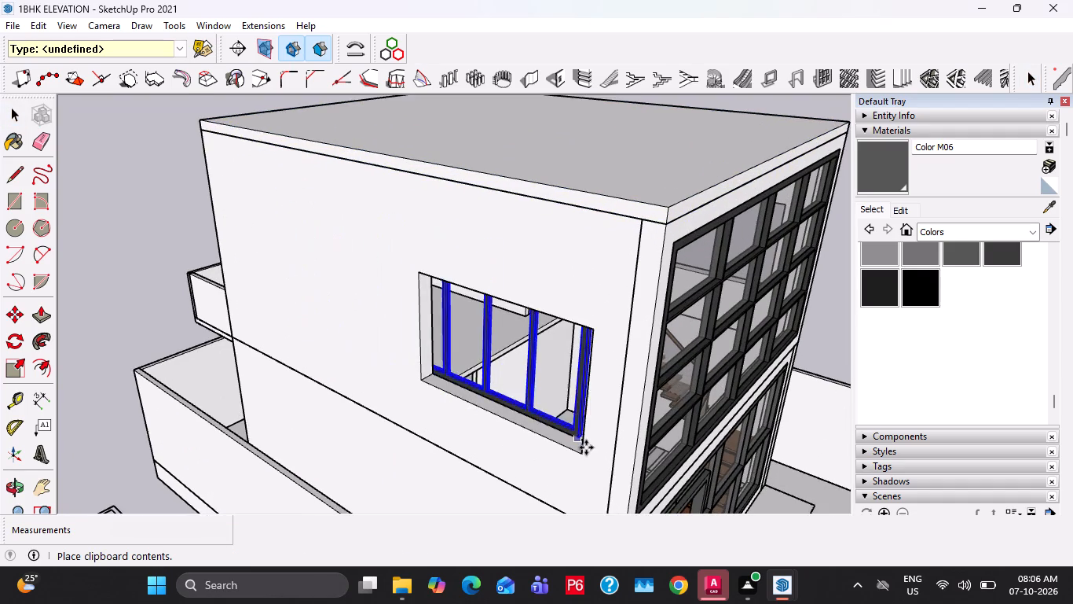
pyautogui.scroll(1, 587, 448)
pyautogui.click(583, 452)
pyautogui.press('space')
# Open the upper-floor side wall group and raise the top of the window opening about 2' to the frame's top with Push/Pull.
pyautogui.scroll(10, 540, 284)
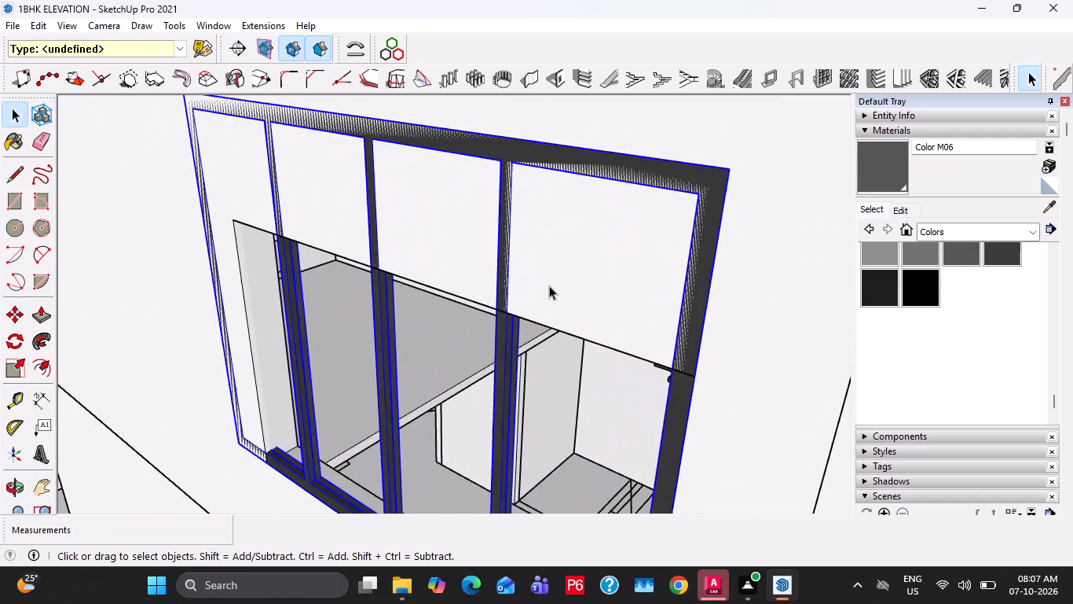
pyautogui.doubleClick(553, 291)
pyautogui.moveTo(542, 296); pyautogui.dragTo(512, 180, button='middle')
pyautogui.scroll(3, 522, 211)
pyautogui.click(536, 245)
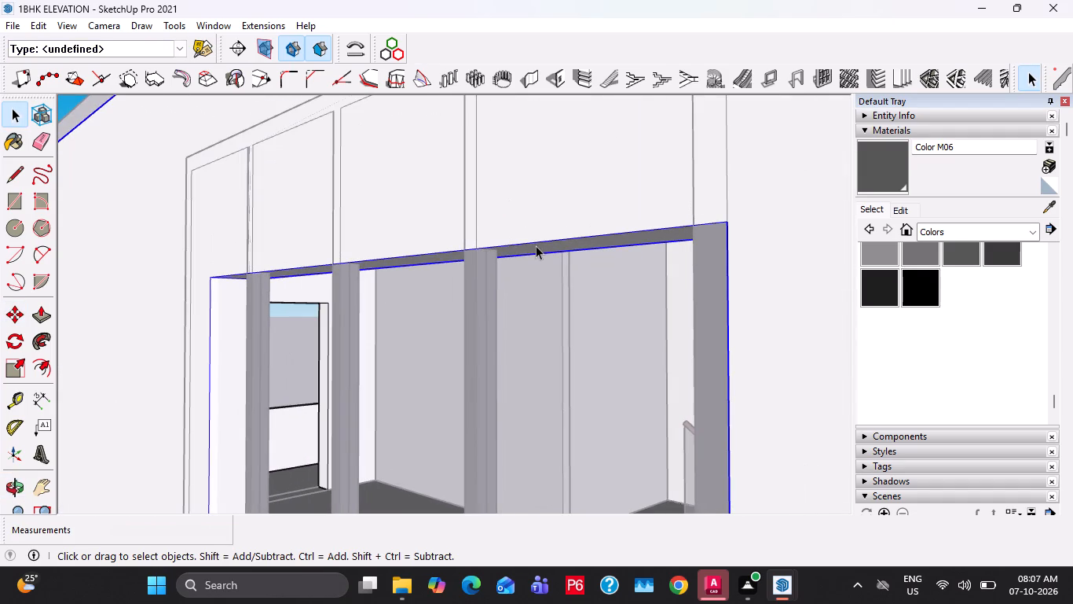
pyautogui.doubleClick(536, 245)
pyautogui.press('p')
pyautogui.press('space')
pyautogui.doubleClick(570, 201)
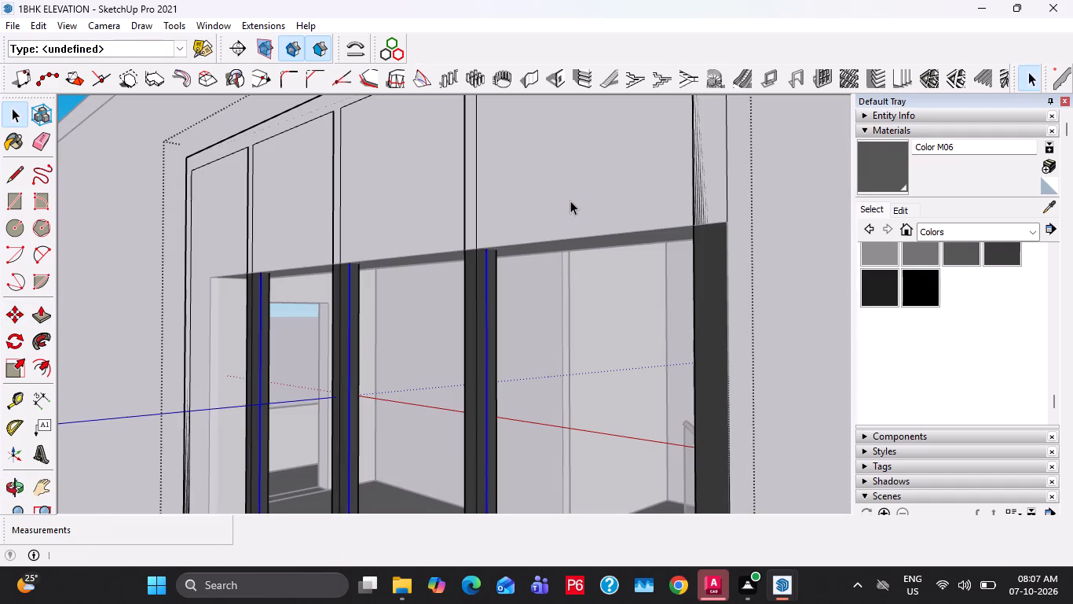
pyautogui.tripleClick(775, 256)
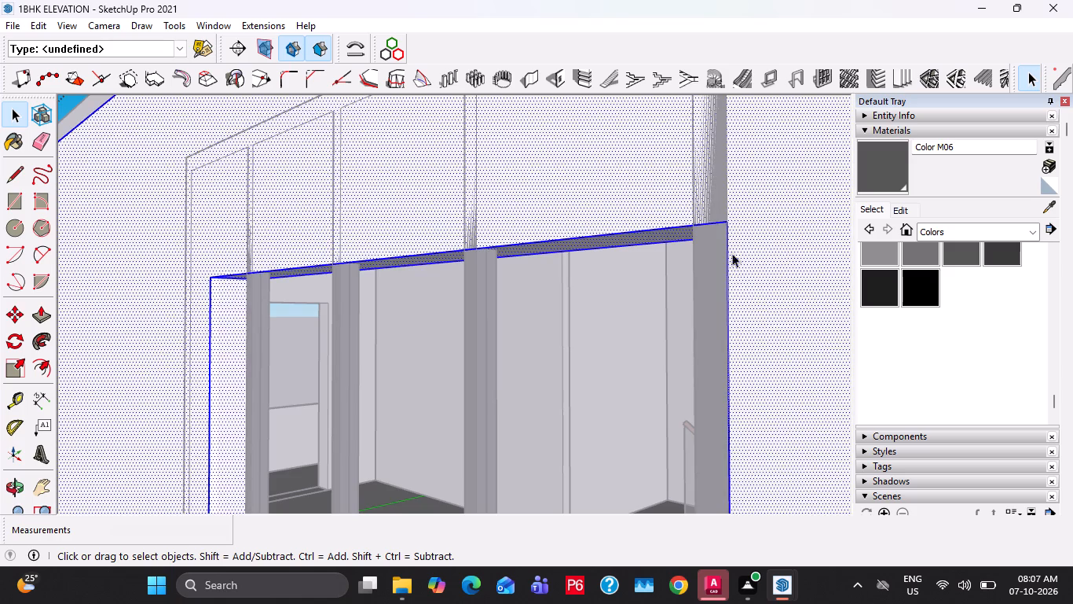
pyautogui.click(672, 241)
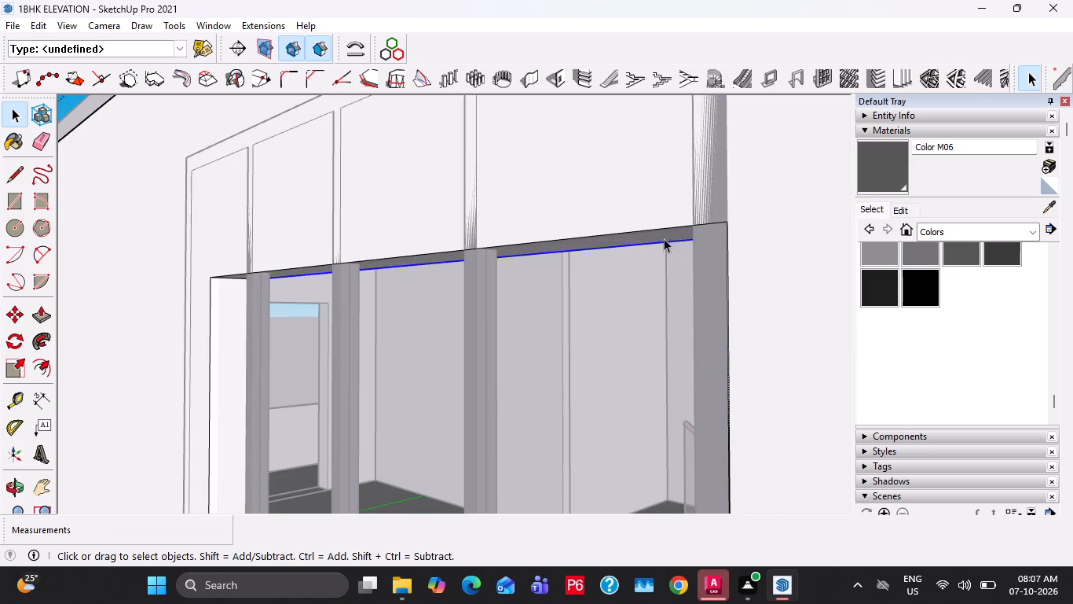
pyautogui.press('p')
pyautogui.click(664, 238)
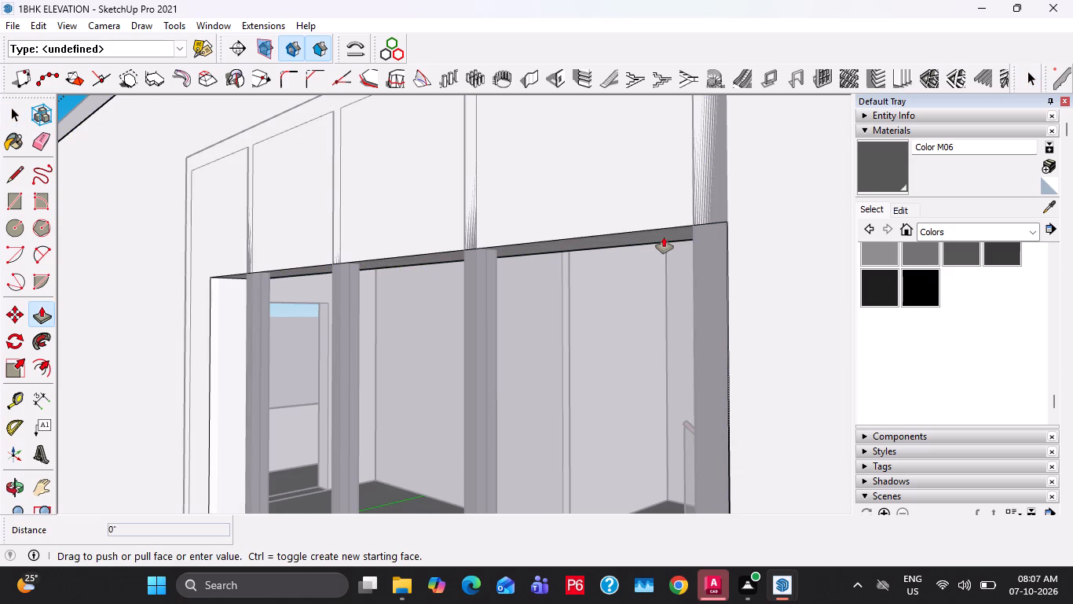
pyautogui.scroll(-3, 664, 237)
pyautogui.keyDown('shift'); pyautogui.moveTo(661, 168); pyautogui.dragTo(697, 399, button='middle'); pyautogui.keyUp('shift')
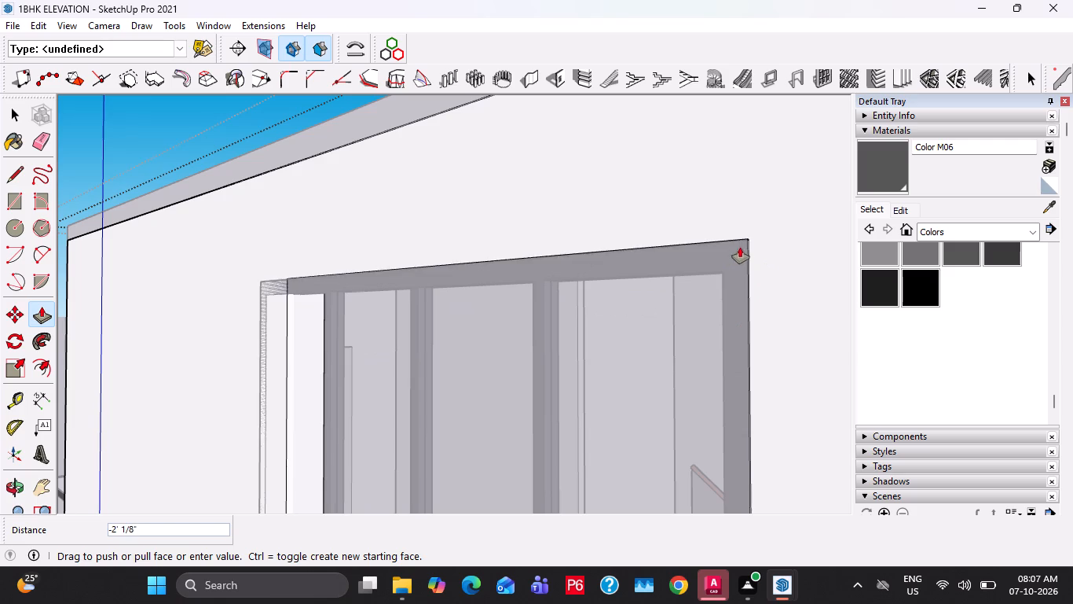
pyautogui.click(744, 243)
# Push the opening's rear side face back about 1' to the frame's outer edge, and close the wall group.
pyautogui.click(316, 332)
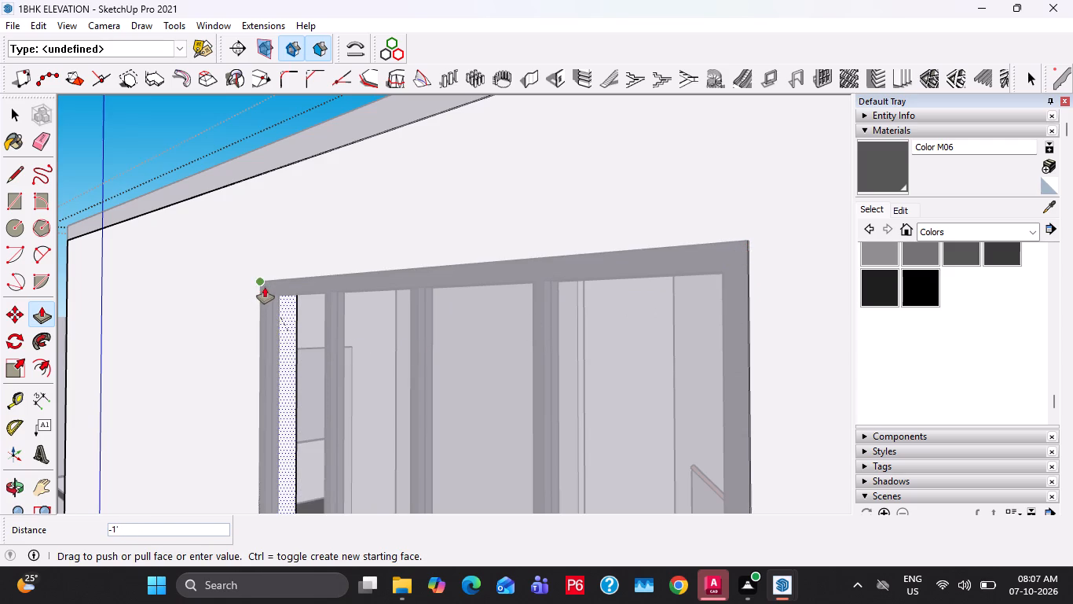
pyautogui.click(265, 286)
pyautogui.scroll(-4, 352, 260)
pyautogui.press('space')
pyautogui.moveTo(474, 296); pyautogui.dragTo(690, 403, button='middle')
pyautogui.press('Escape')
pyautogui.scroll(-5, 708, 403)
pyautogui.press('Escape')
pyautogui.moveTo(708, 445); pyautogui.dragTo(688, 413, button='middle')
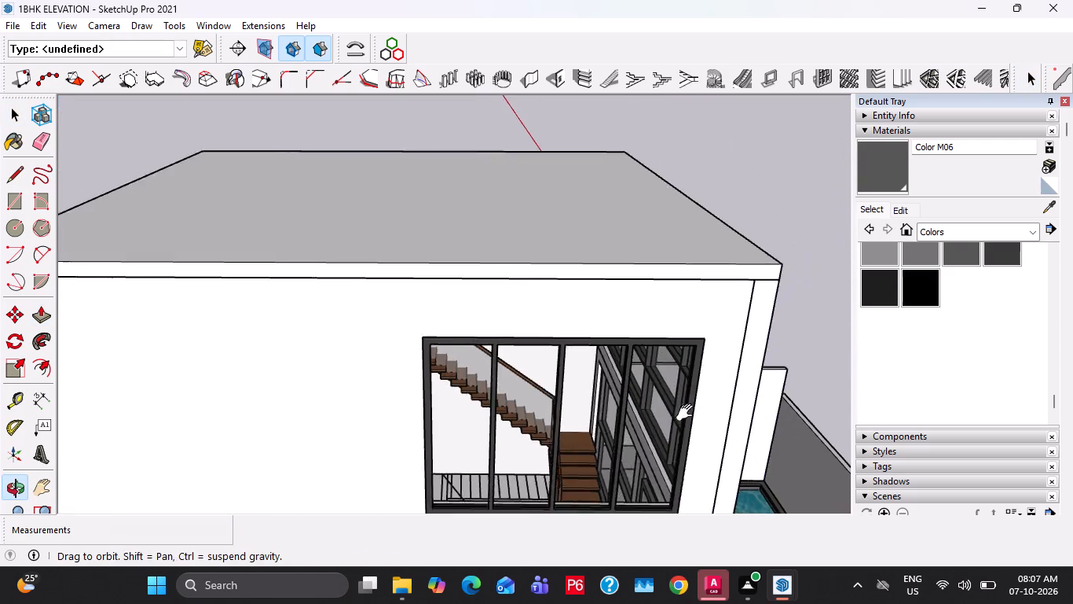
# Move the four-pane window frame inward from the wall's outer face, so it sits recessed within the wall thickness.
pyautogui.moveTo(688, 413); pyautogui.dragTo(728, 414, button='middle')
pyautogui.scroll(9, 699, 411)
pyautogui.keyDown('shift'); pyautogui.moveTo(712, 485); pyautogui.dragTo(709, 334, button='middle'); pyautogui.keyUp('shift')
pyautogui.scroll(4, 701, 340)
pyautogui.click(665, 425)
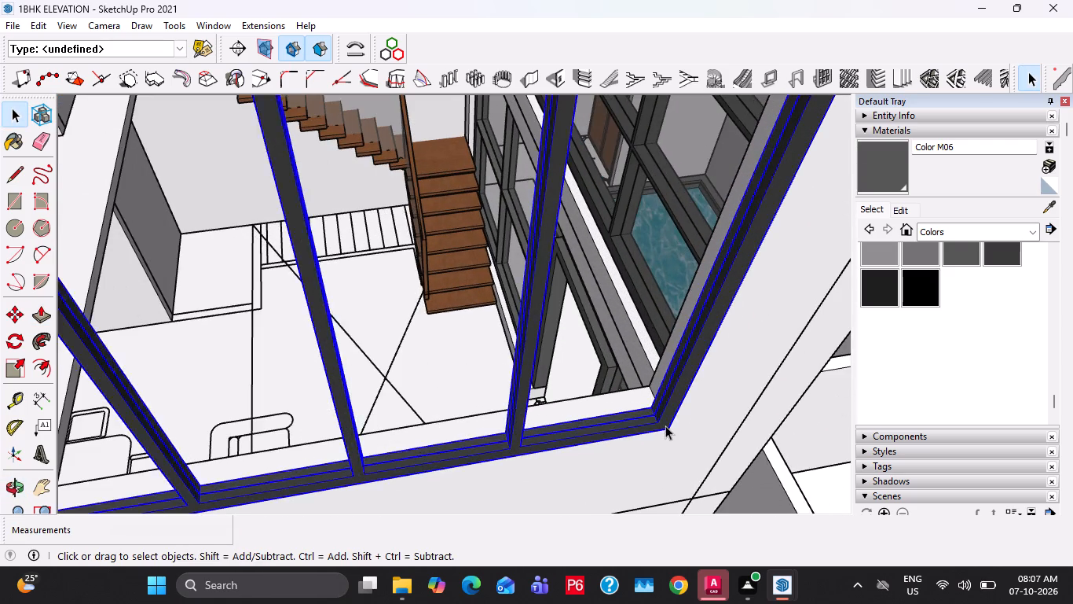
pyautogui.scroll(8, 665, 425)
pyautogui.press('m')
pyautogui.click(672, 436)
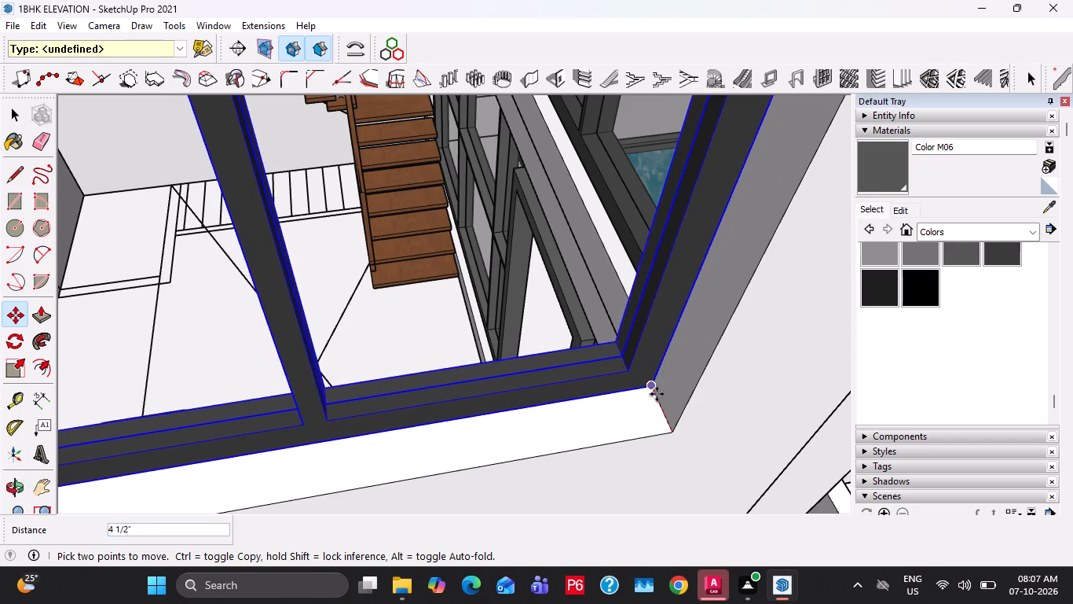
pyautogui.click(661, 404)
pyautogui.press('space')
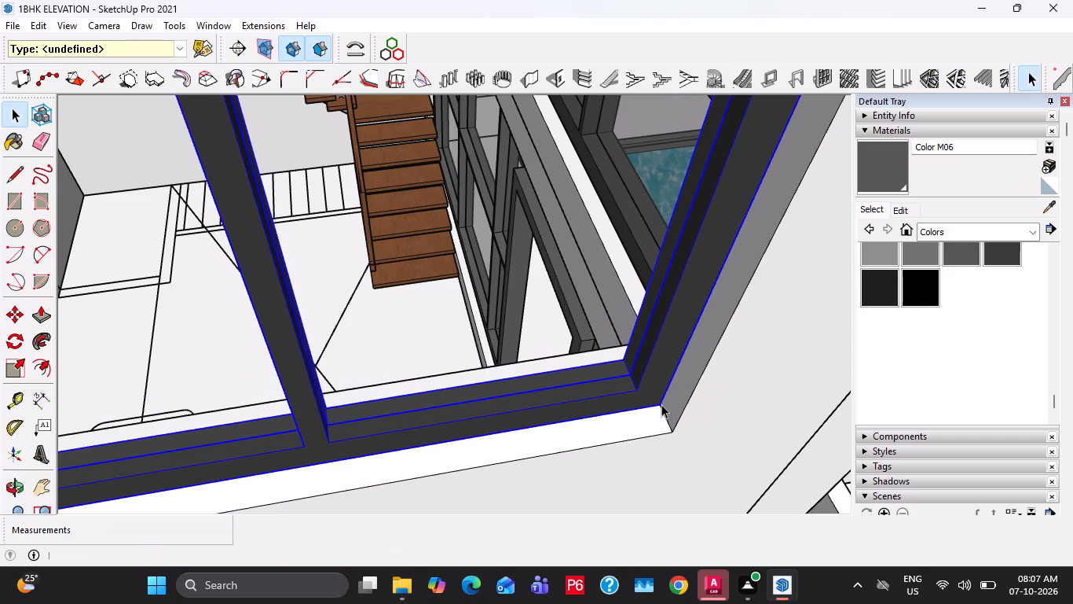
pyautogui.press('Escape')
pyautogui.press('Escape')
# Switch to the "1bhk interior new" model and copy the two-panel glazed unit from the upper-floor balcony wall.
pyautogui.scroll(-8, 661, 404)
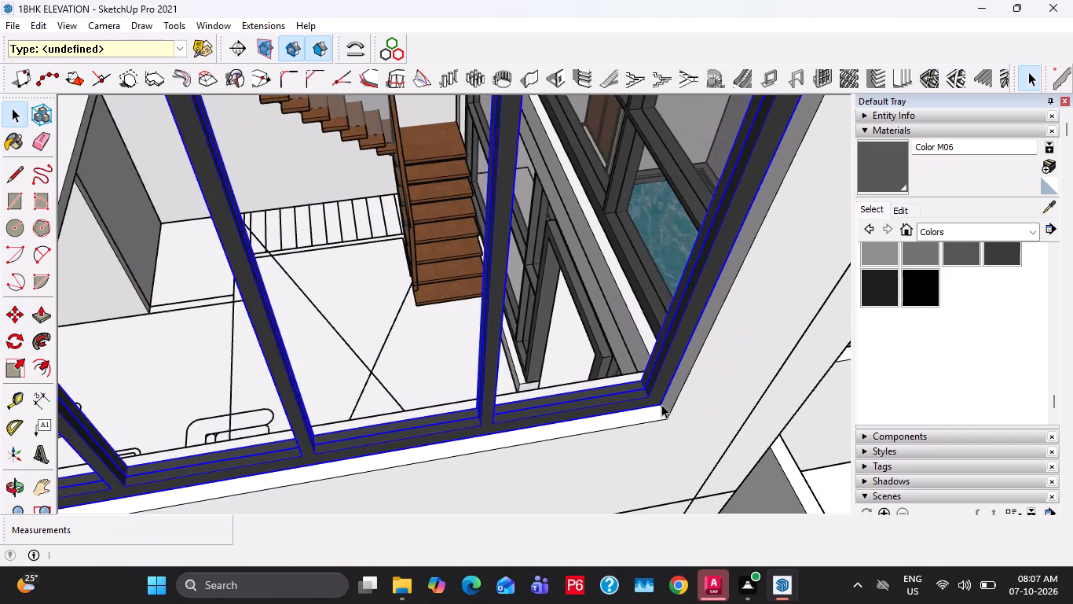
pyautogui.scroll(-2, 661, 404)
pyautogui.scroll(-20, 661, 404)
pyautogui.scroll(-1, 661, 404)
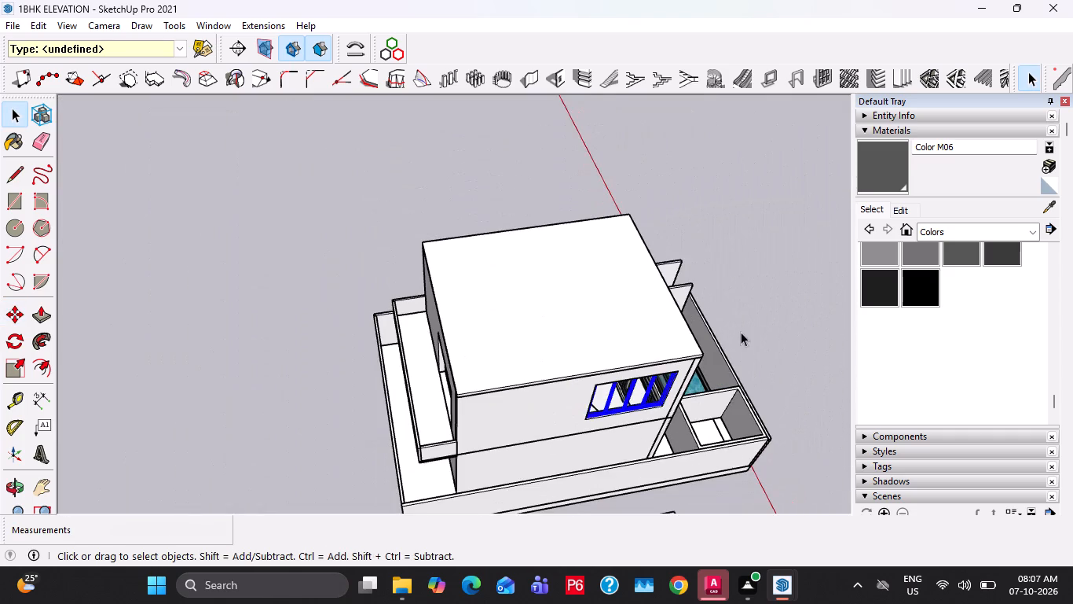
pyautogui.click(745, 322)
pyautogui.moveTo(665, 435); pyautogui.dragTo(792, 297, button='middle')
pyautogui.moveTo(585, 319); pyautogui.dragTo(635, 335, button='middle')
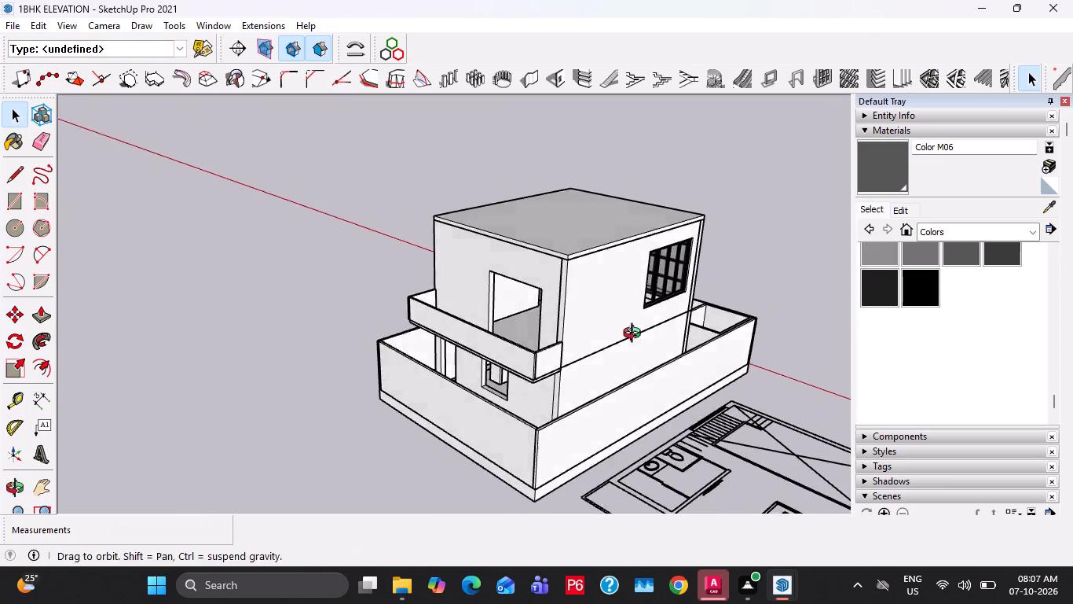
pyautogui.moveTo(635, 335); pyautogui.dragTo(683, 348, button='middle')
pyautogui.click(791, 585)
pyautogui.click(825, 499)
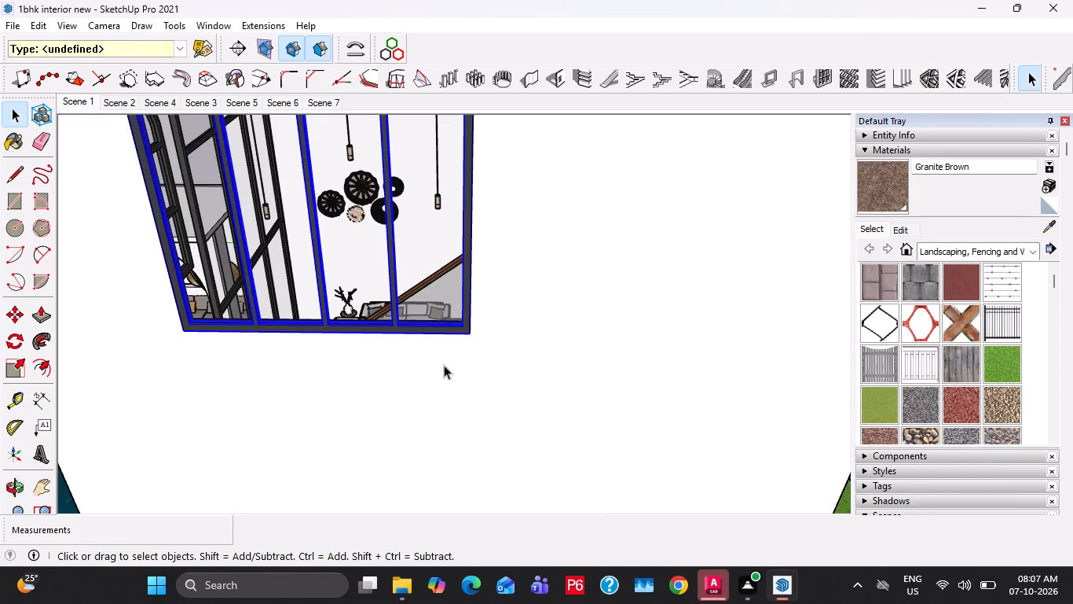
pyautogui.scroll(-6, 444, 365)
pyautogui.keyDown('shift'); pyautogui.moveTo(679, 379); pyautogui.dragTo(411, 385, button='middle'); pyautogui.keyUp('shift')
pyautogui.moveTo(563, 336); pyautogui.dragTo(481, 347, button='middle')
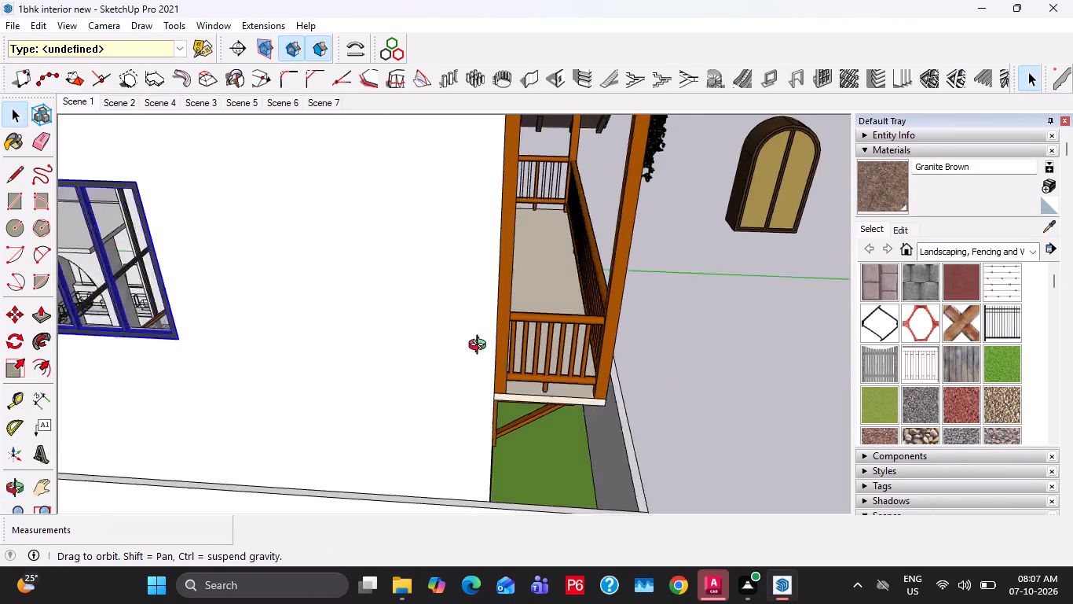
pyautogui.moveTo(481, 347); pyautogui.dragTo(379, 357, button='middle')
pyautogui.moveTo(543, 239); pyautogui.dragTo(468, 257, button='middle')
pyautogui.click(499, 238)
pyautogui.hotkey('ctrl', 'c')
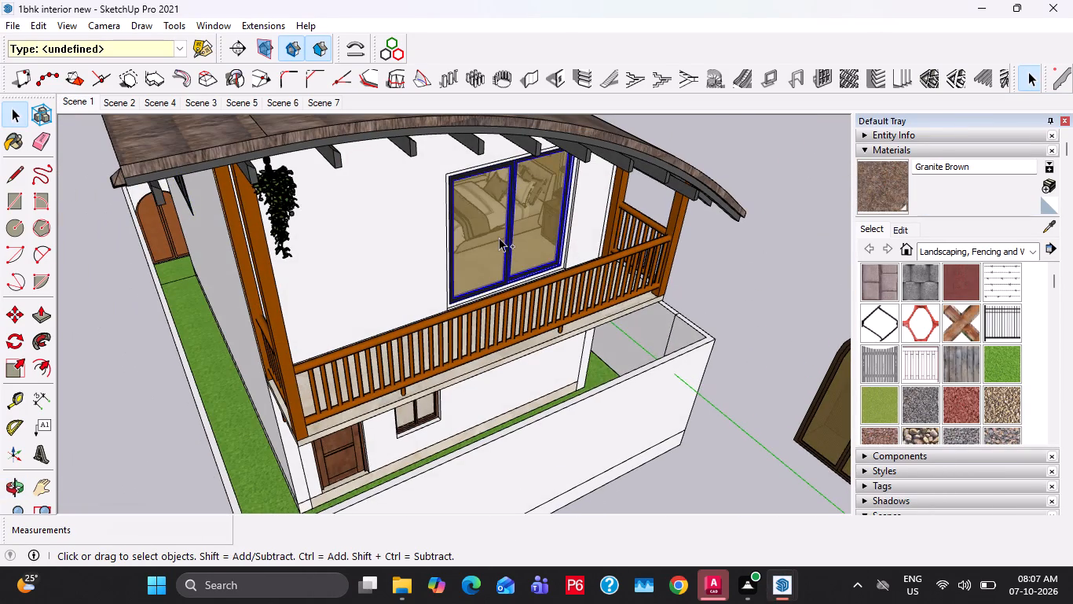
# Switch back to the "1BHK ELEVATION" model and paste the two-panel glazed unit at the bottom corner of the upper-floor balcony opening.
pyautogui.click(784, 578)
pyautogui.click(712, 510)
pyautogui.scroll(9, 516, 377)
pyautogui.moveTo(527, 331); pyautogui.dragTo(540, 463, button='middle')
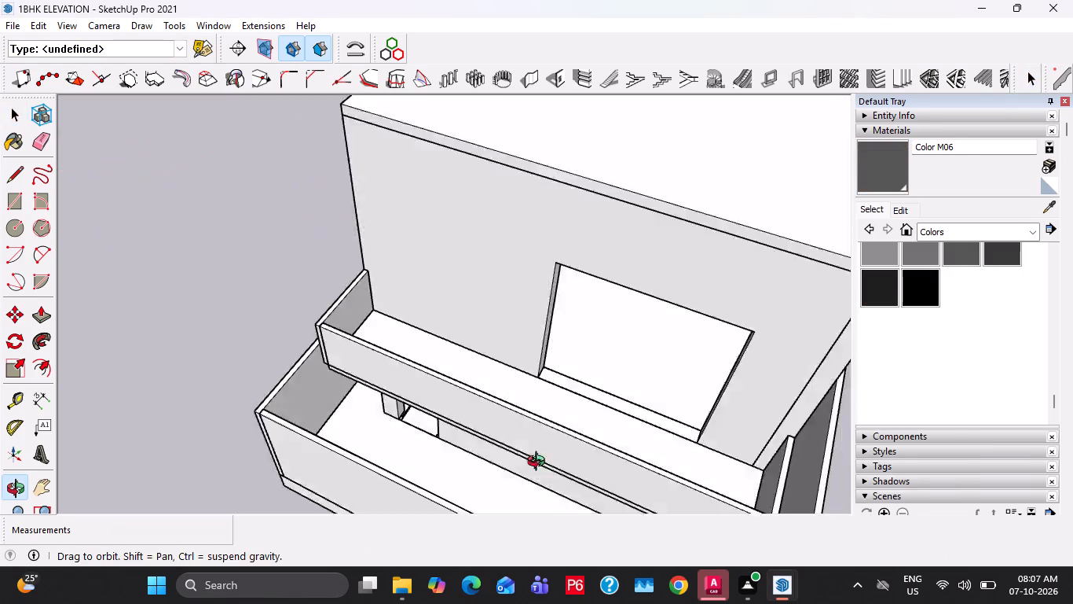
pyautogui.moveTo(540, 463); pyautogui.dragTo(547, 507, button='middle')
pyautogui.scroll(15, 559, 485)
pyautogui.hotkey('ctrl', 'v')
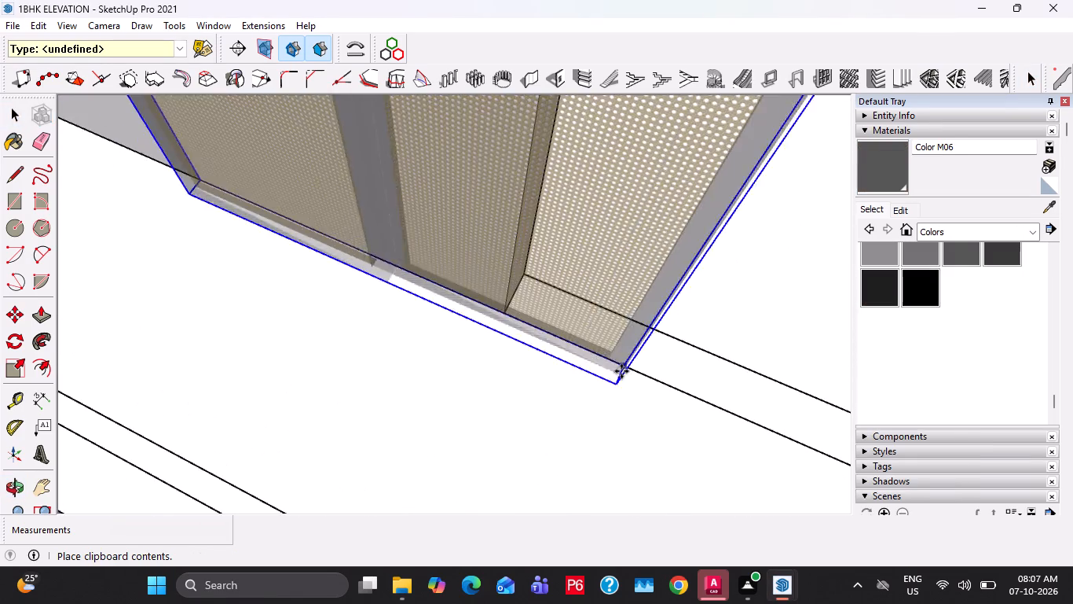
pyautogui.scroll(-9, 621, 371)
pyautogui.keyDown('shift'); pyautogui.moveTo(753, 433); pyautogui.dragTo(655, 381, button='middle'); pyautogui.keyUp('shift')
pyautogui.scroll(3, 713, 405)
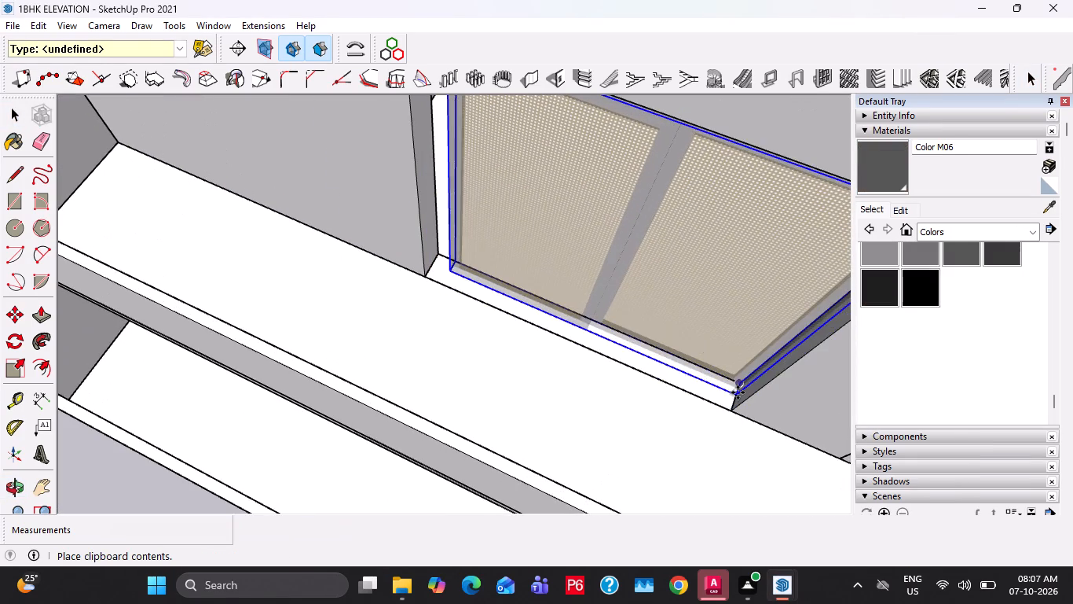
pyautogui.click(734, 397)
pyautogui.press('space')
# Scale the two-panel glazed unit's width out to the far side of the balcony opening.
pyautogui.moveTo(547, 263); pyautogui.dragTo(587, 342, button='middle')
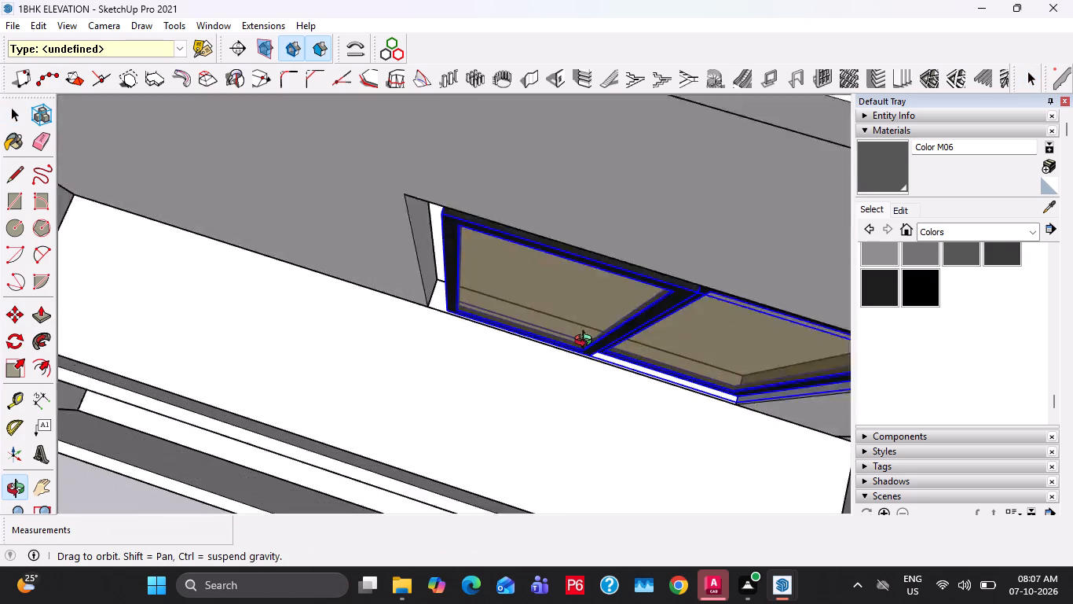
pyautogui.moveTo(587, 342); pyautogui.dragTo(538, 432, button='middle')
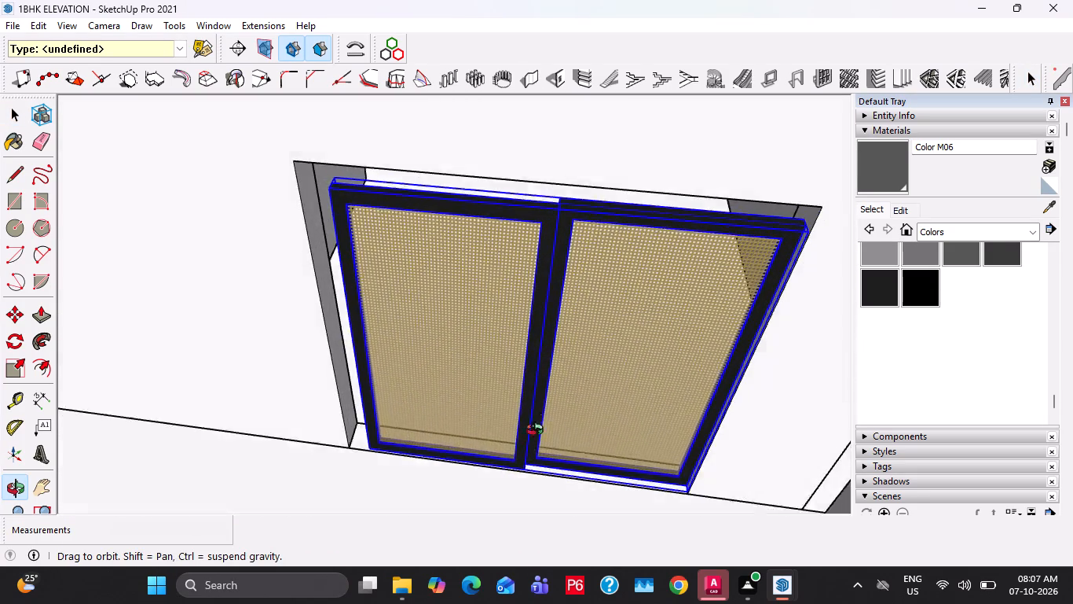
pyautogui.moveTo(538, 432); pyautogui.dragTo(546, 419, button='middle')
pyautogui.moveTo(449, 365); pyautogui.dragTo(560, 381, button='middle')
pyautogui.press('s')
pyautogui.scroll(5, 514, 337)
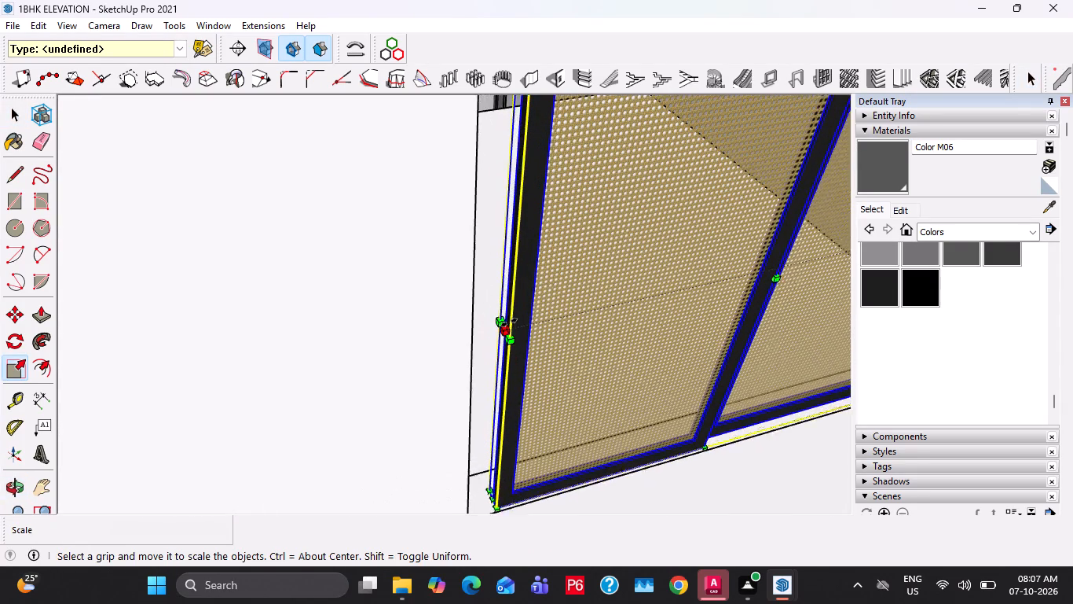
pyautogui.scroll(1, 509, 322)
pyautogui.click(502, 330)
pyautogui.click(468, 333)
pyautogui.press('space')
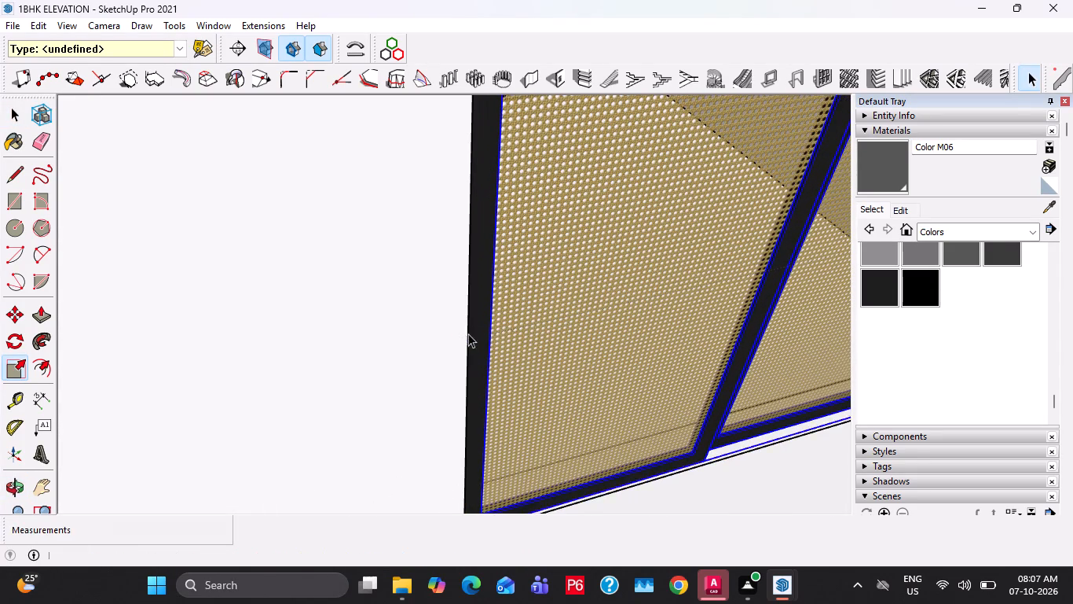
# Scale the two-panel glazed unit's height up to the top of the upper-floor balcony opening.
pyautogui.scroll(-4, 468, 333)
pyautogui.moveTo(611, 272); pyautogui.dragTo(611, 334, button='middle')
pyautogui.press('s')
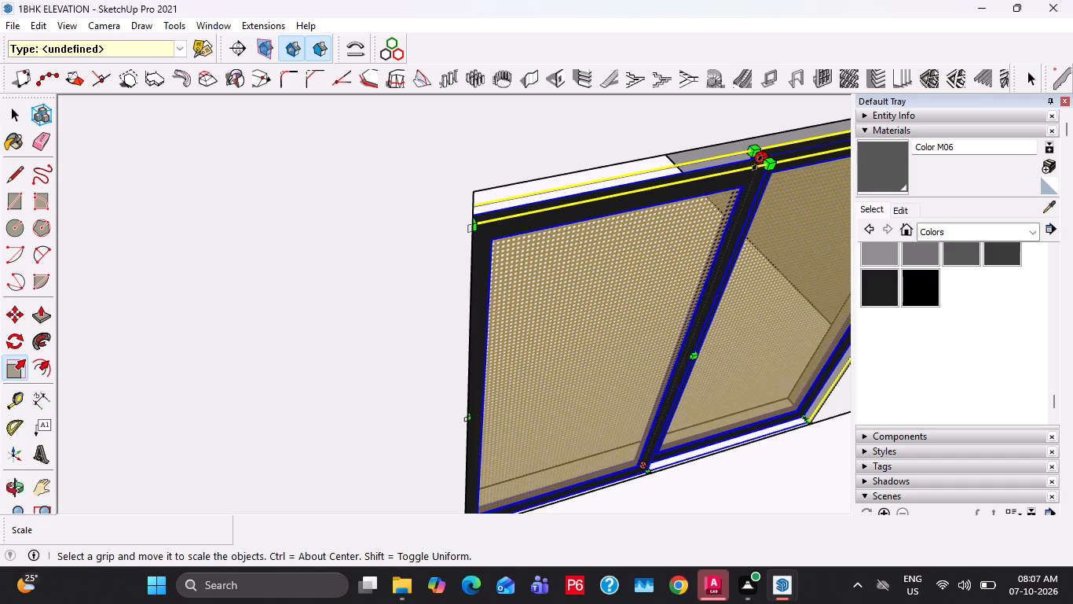
pyautogui.click(760, 162)
pyautogui.click(718, 145)
pyautogui.press('space')
pyautogui.scroll(-12, 568, 235)
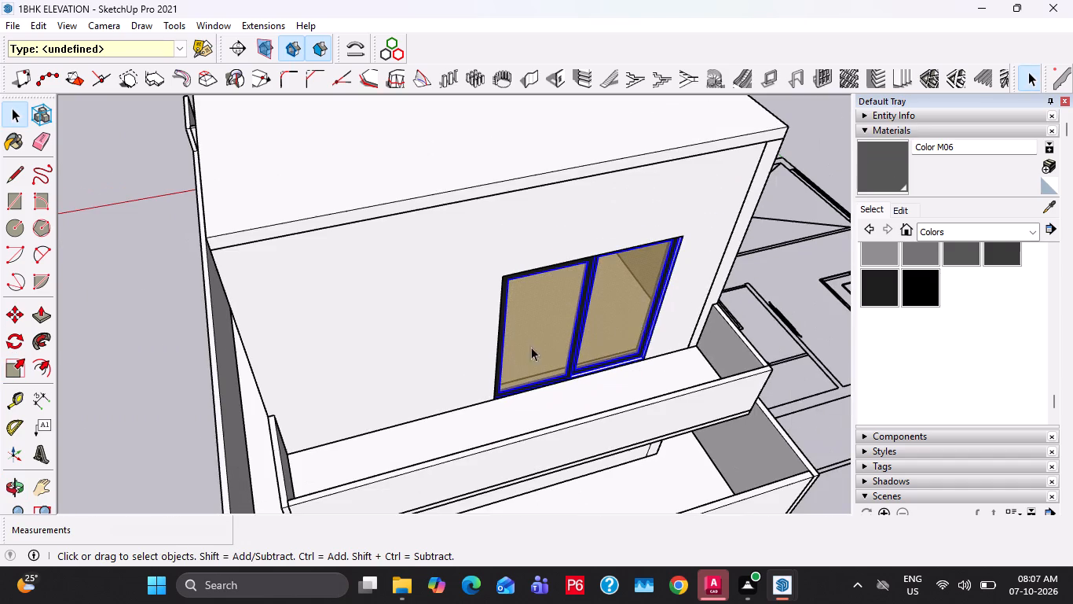
pyautogui.click(767, 262)
# Delete the upper-floor balcony's front parapet wall and both side parapet walls, keeping the floor slab.
pyautogui.moveTo(682, 348); pyautogui.dragTo(632, 284, button='middle')
pyautogui.click(615, 314)
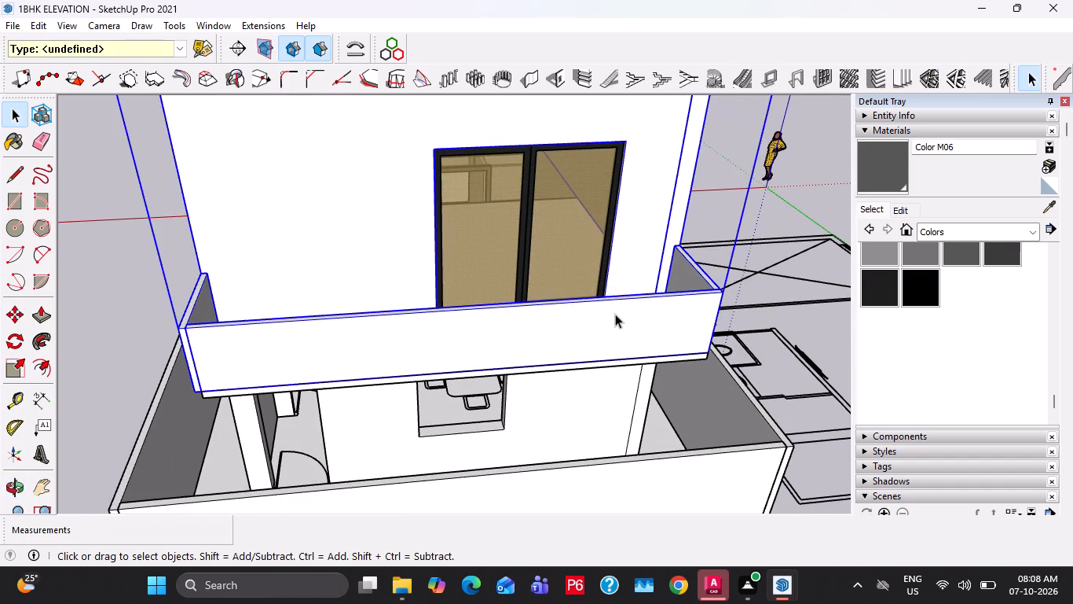
pyautogui.tripleClick(615, 314)
pyautogui.press('Delete')
pyautogui.click(694, 278)
pyautogui.press('Delete')
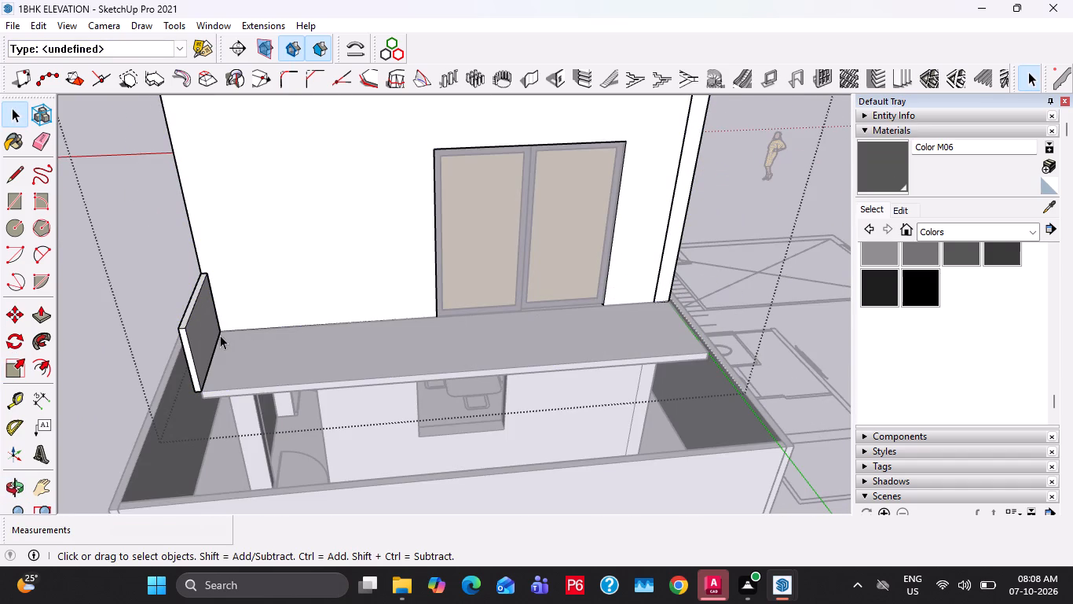
pyautogui.click(220, 335)
pyautogui.press('Delete')
pyautogui.press('Escape')
# Switch to the "1bhk interior new" model and copy the balcony's wooden front railing and both side railings with their posts.
pyautogui.click(797, 590)
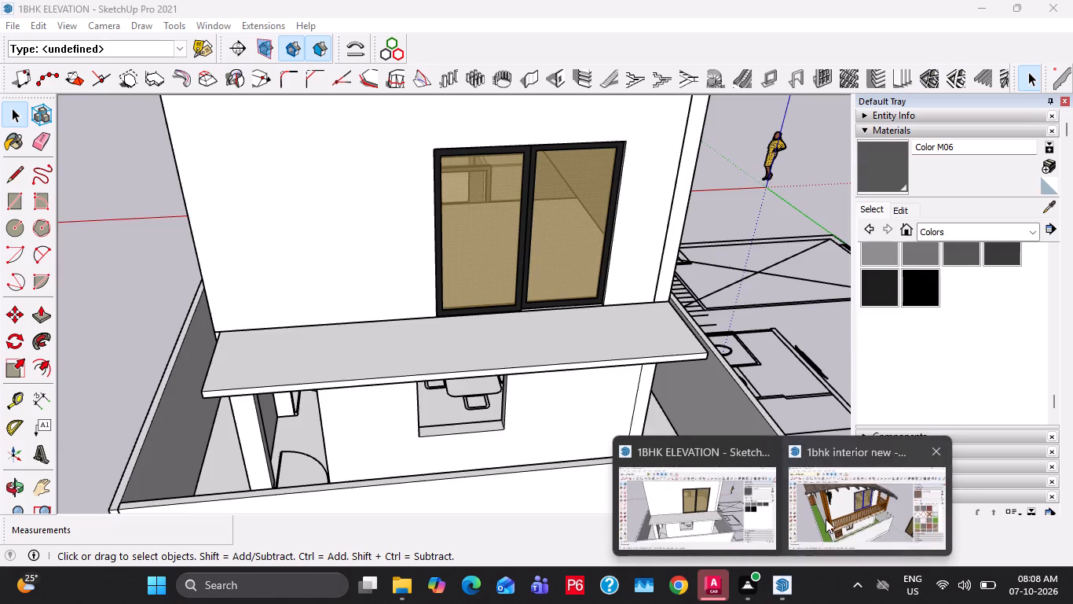
pyautogui.click(826, 519)
pyautogui.click(525, 329)
pyautogui.moveTo(372, 361); pyautogui.dragTo(504, 356, button='middle')
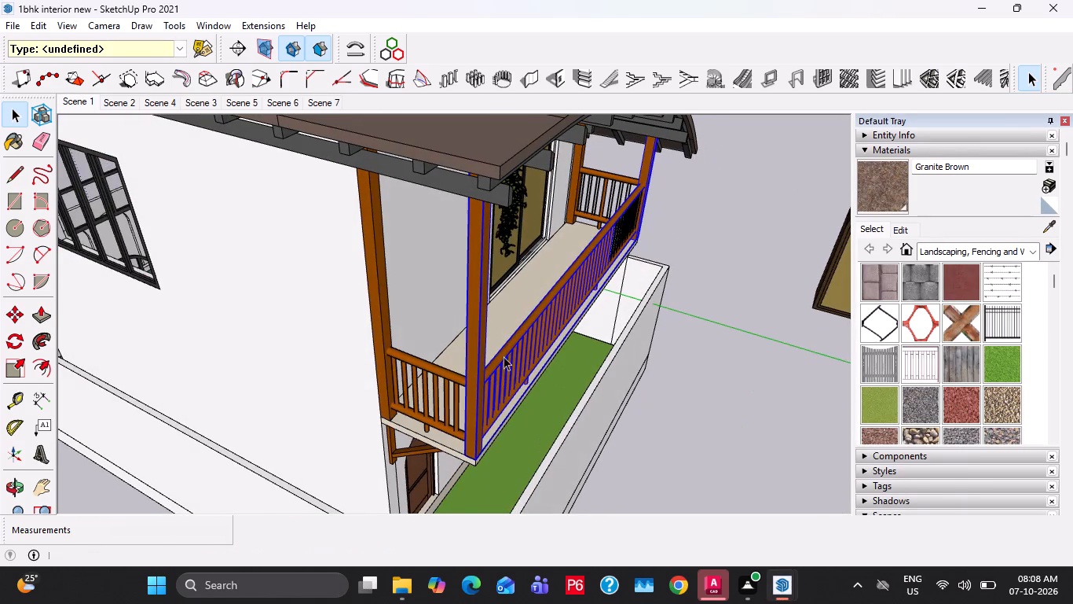
pyautogui.click(441, 407)
pyautogui.click(445, 368)
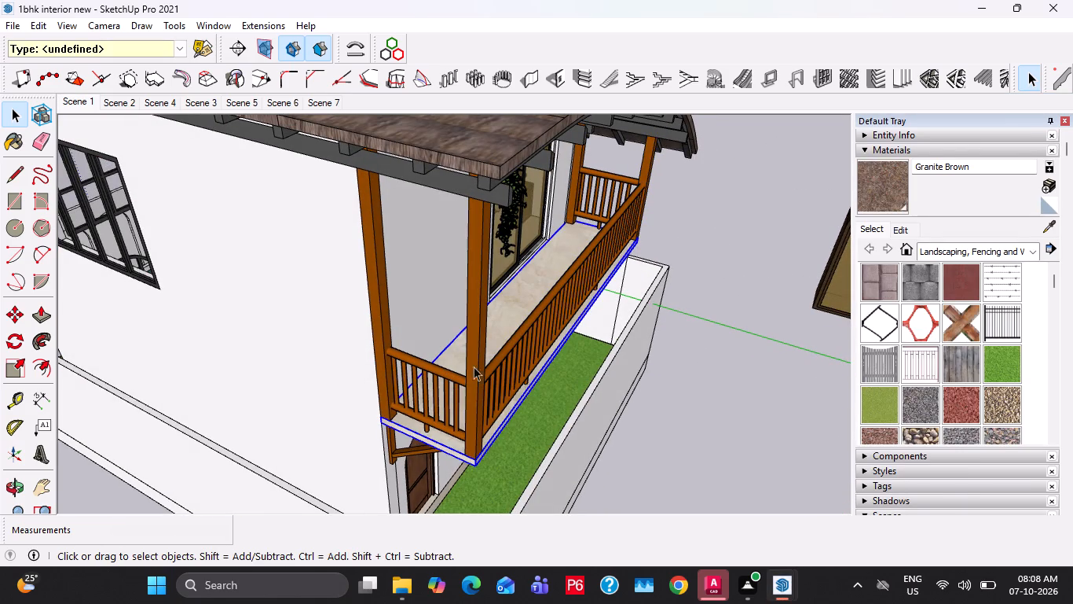
pyautogui.click(502, 372)
pyautogui.keyDown('ctrl'); pyautogui.click(461, 379); pyautogui.keyUp('ctrl')
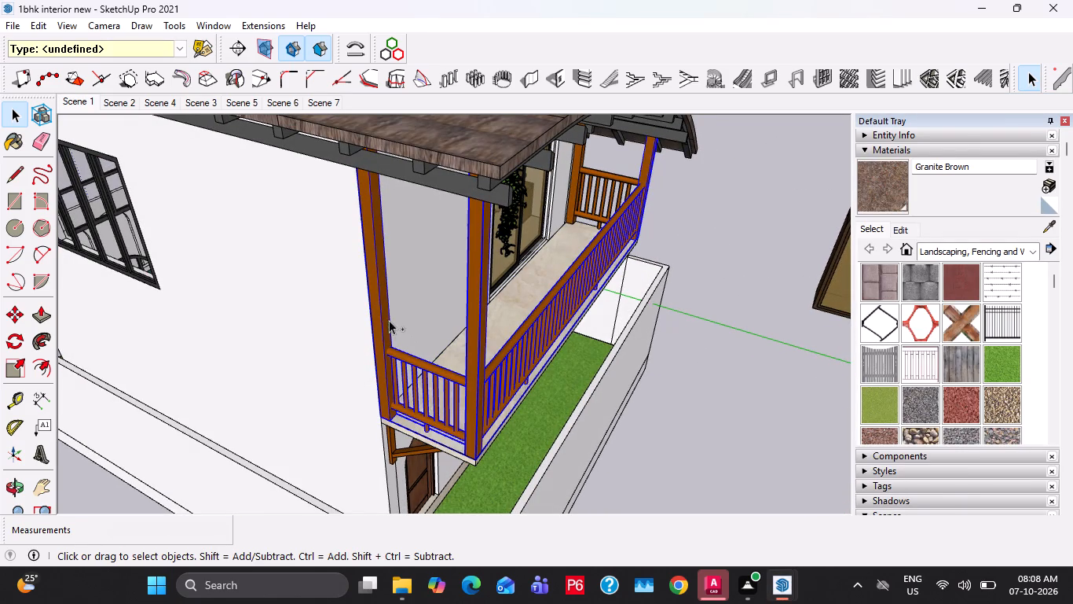
pyautogui.keyDown('ctrl'); pyautogui.click(632, 182); pyautogui.keyUp('ctrl')
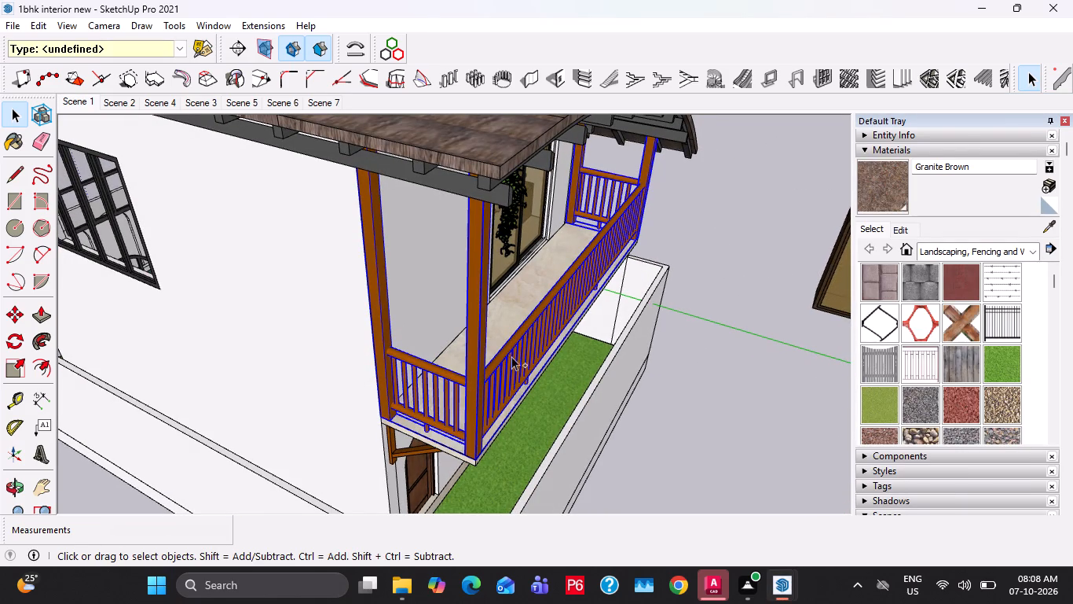
pyautogui.hotkey('ctrl', 'c')
pyautogui.hotkey('ctrl', 'c')
pyautogui.hotkey('ctrl', 'c')
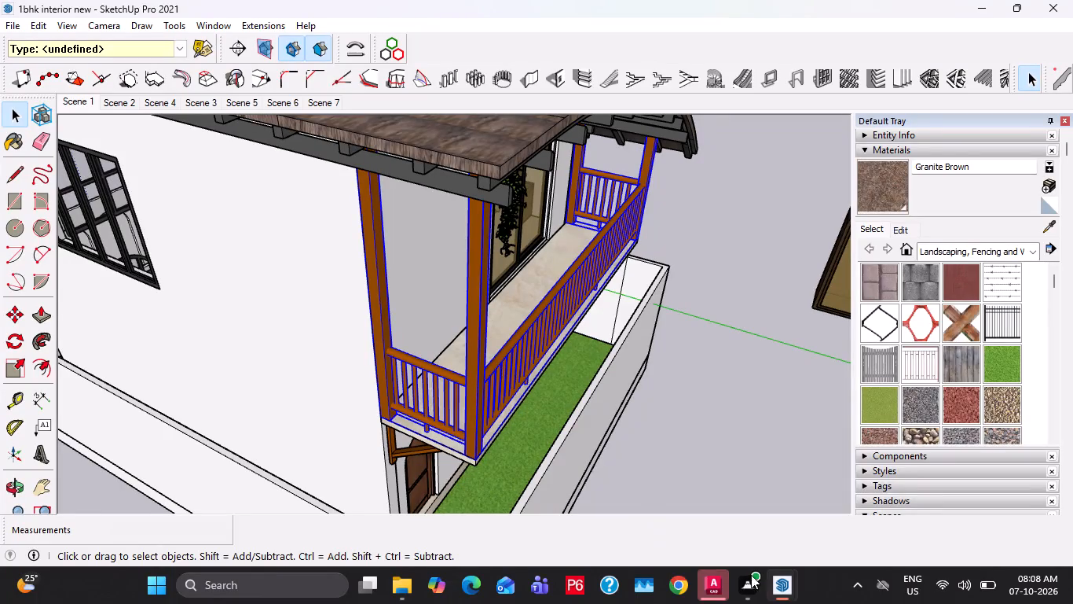
# Switch back to the "1BHK ELEVATION" model and paste the wooden railings at the balcony slab's wall-side corner.
pyautogui.click(785, 586)
pyautogui.click(658, 520)
pyautogui.scroll(3, 509, 338)
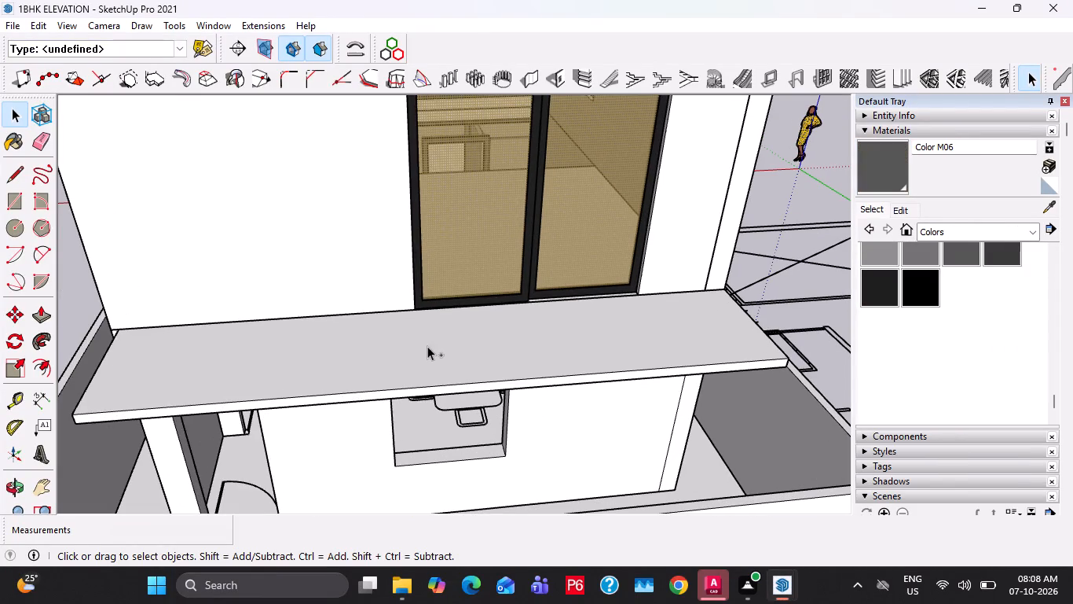
pyautogui.hotkey('ctrl', 'v')
pyautogui.scroll(-4, 555, 355)
pyautogui.keyDown('shift'); pyautogui.moveTo(606, 341); pyautogui.dragTo(364, 385, button='middle'); pyautogui.keyUp('shift')
pyautogui.scroll(3, 468, 364)
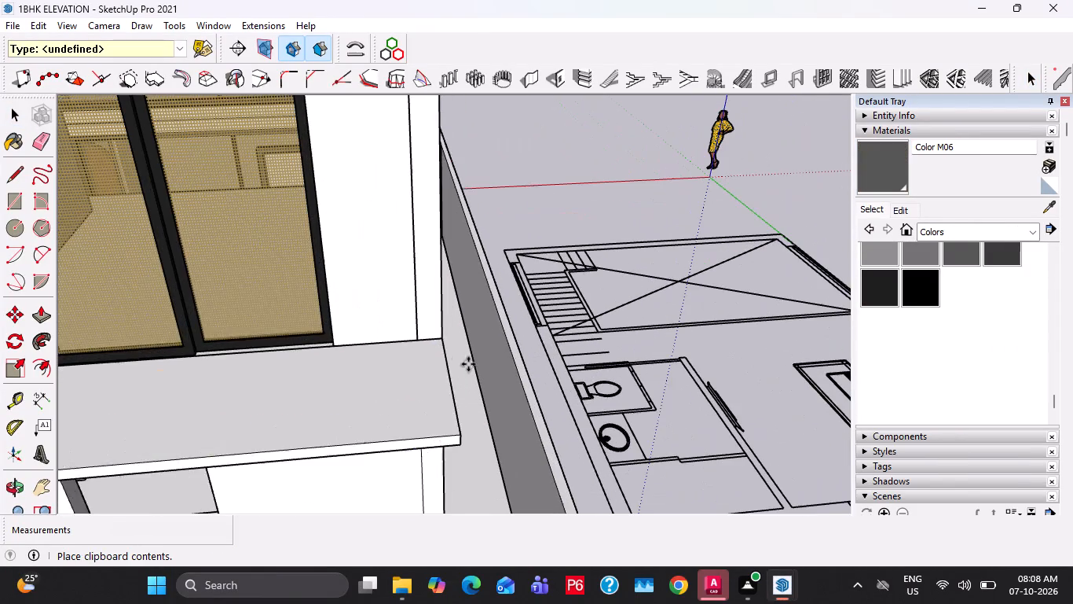
pyautogui.click(440, 335)
# Push/Pull the balcony slab's front face outward 6" to the outer face of the railing's corner post.
pyautogui.moveTo(452, 386); pyautogui.dragTo(167, 392, button='middle')
pyautogui.scroll(6, 310, 372)
pyautogui.press('space')
pyautogui.press('space')
pyautogui.doubleClick(255, 320)
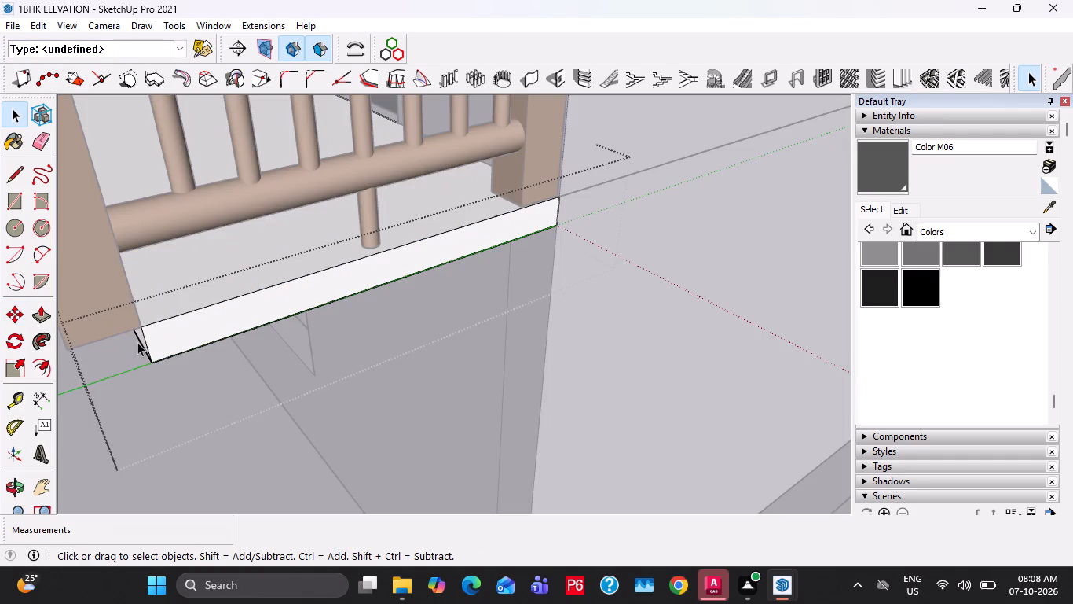
pyautogui.click(137, 342)
pyautogui.press('p')
pyautogui.click(143, 341)
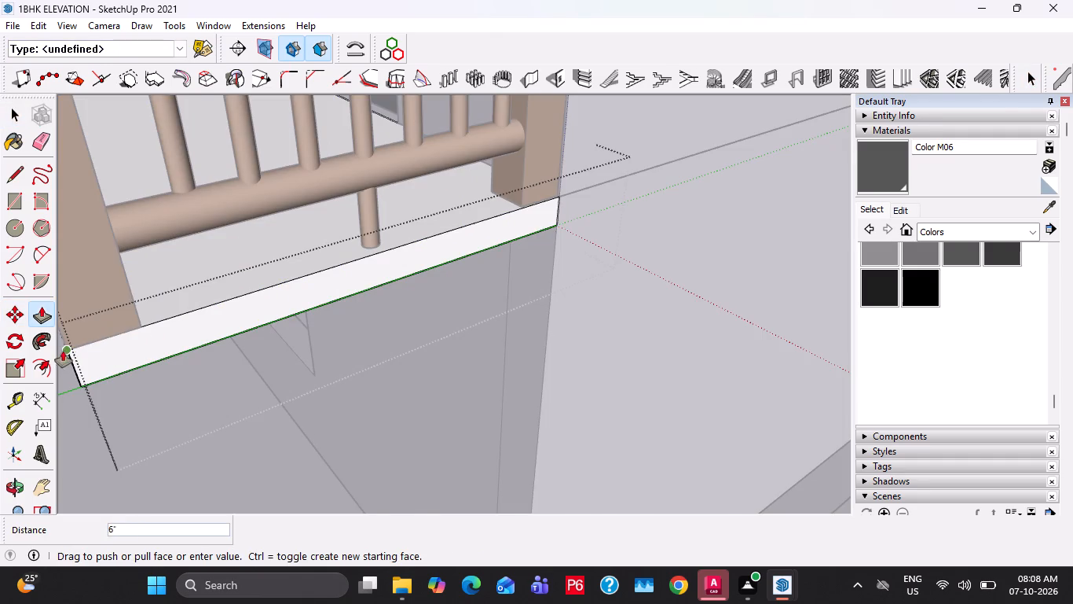
pyautogui.click(63, 351)
pyautogui.press('space')
pyautogui.scroll(-7, 315, 346)
pyautogui.scroll(-15, 336, 346)
pyautogui.press('Escape')
# Push/Pull the roof slab's front face outward 4' 9" so it covers the balcony out to the corner post.
pyautogui.keyDown('shift'); pyautogui.moveTo(329, 311); pyautogui.dragTo(518, 370, button='middle'); pyautogui.keyUp('shift')
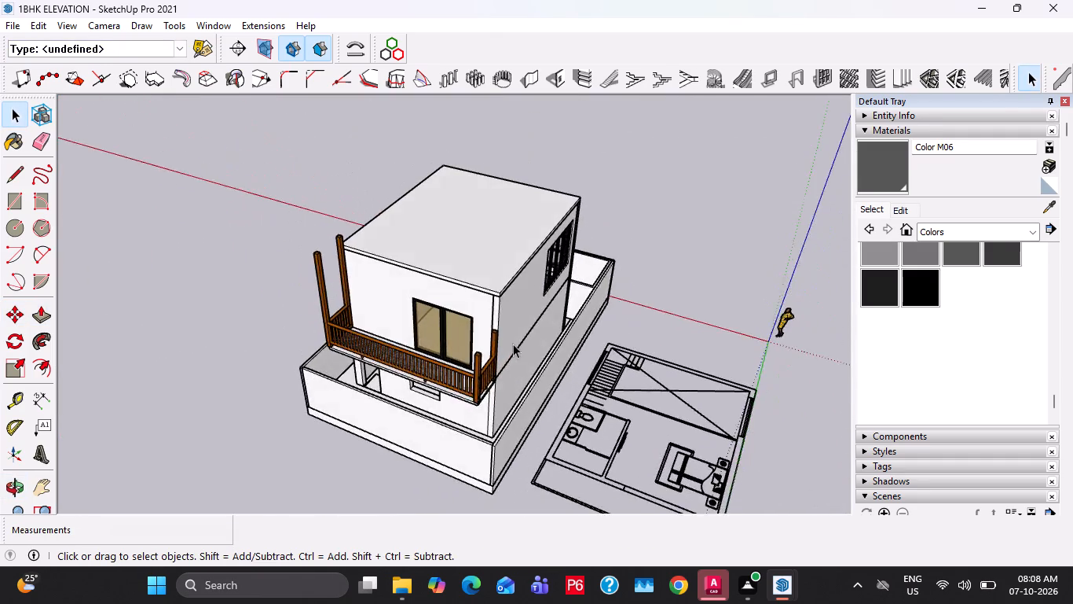
pyautogui.scroll(5, 472, 289)
pyautogui.doubleClick(501, 264)
pyautogui.scroll(3, 511, 290)
pyautogui.click(506, 294)
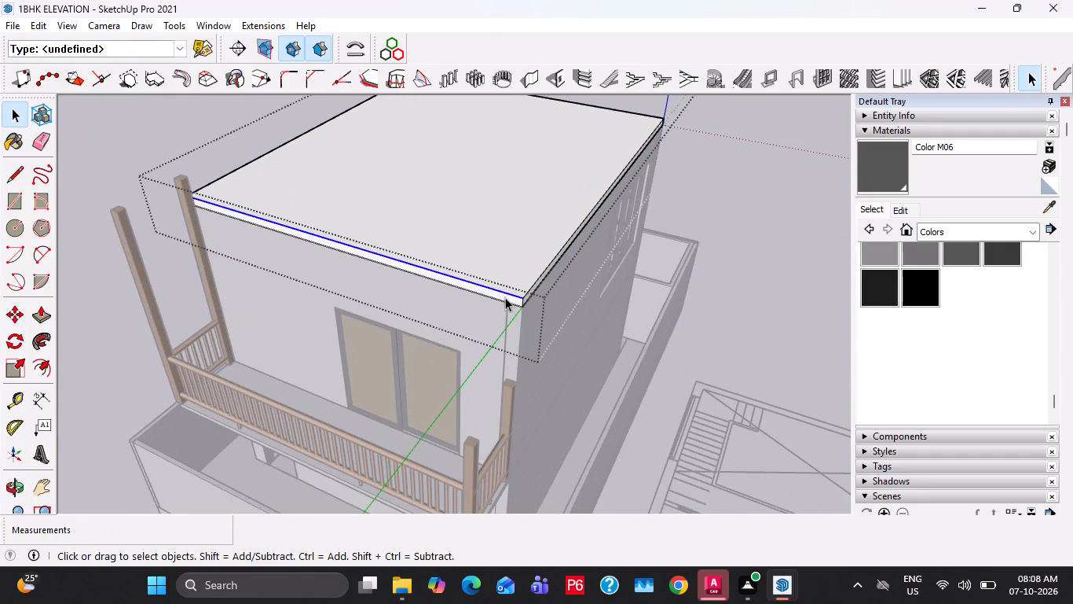
pyautogui.press('p')
pyautogui.click(505, 297)
pyautogui.click(119, 215)
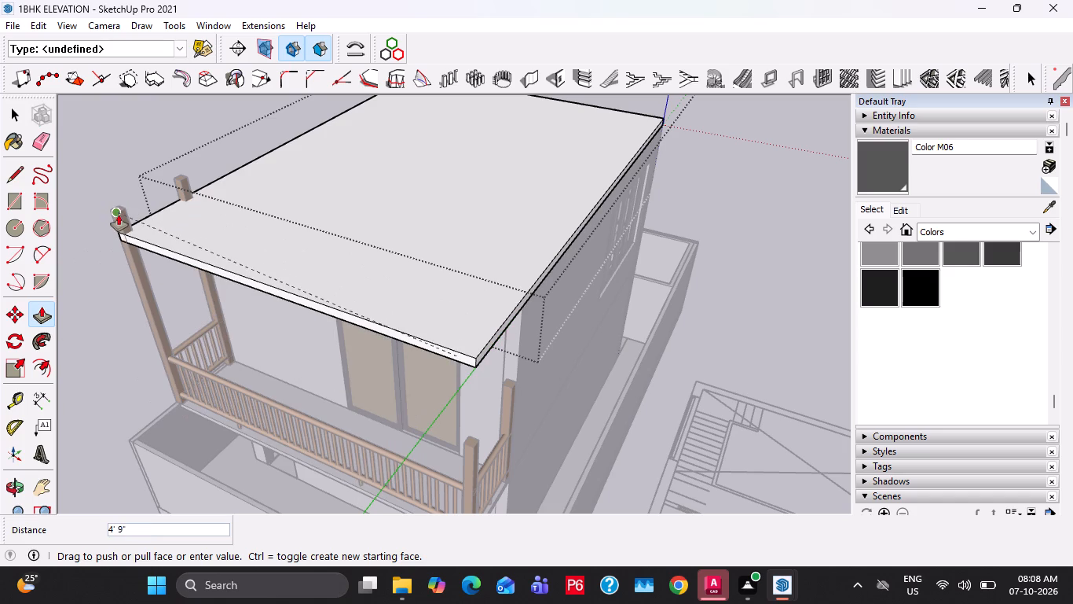
pyautogui.press('space')
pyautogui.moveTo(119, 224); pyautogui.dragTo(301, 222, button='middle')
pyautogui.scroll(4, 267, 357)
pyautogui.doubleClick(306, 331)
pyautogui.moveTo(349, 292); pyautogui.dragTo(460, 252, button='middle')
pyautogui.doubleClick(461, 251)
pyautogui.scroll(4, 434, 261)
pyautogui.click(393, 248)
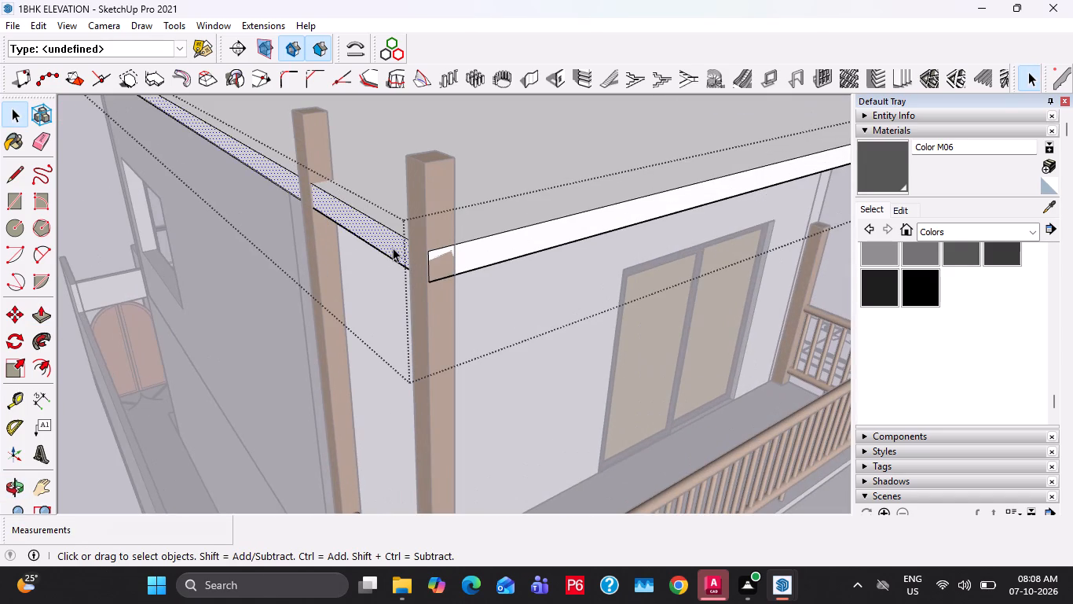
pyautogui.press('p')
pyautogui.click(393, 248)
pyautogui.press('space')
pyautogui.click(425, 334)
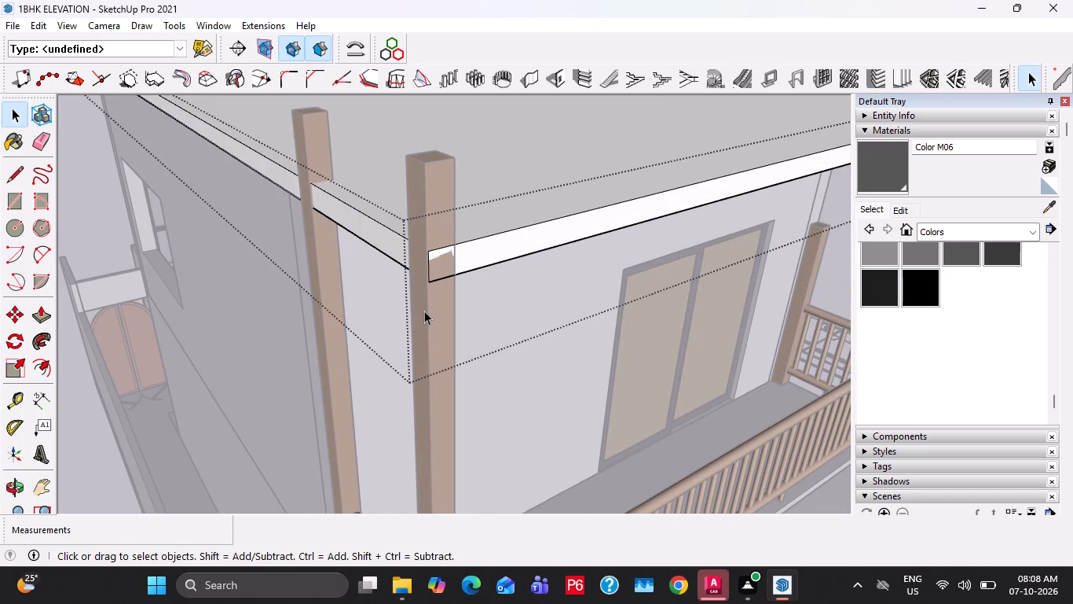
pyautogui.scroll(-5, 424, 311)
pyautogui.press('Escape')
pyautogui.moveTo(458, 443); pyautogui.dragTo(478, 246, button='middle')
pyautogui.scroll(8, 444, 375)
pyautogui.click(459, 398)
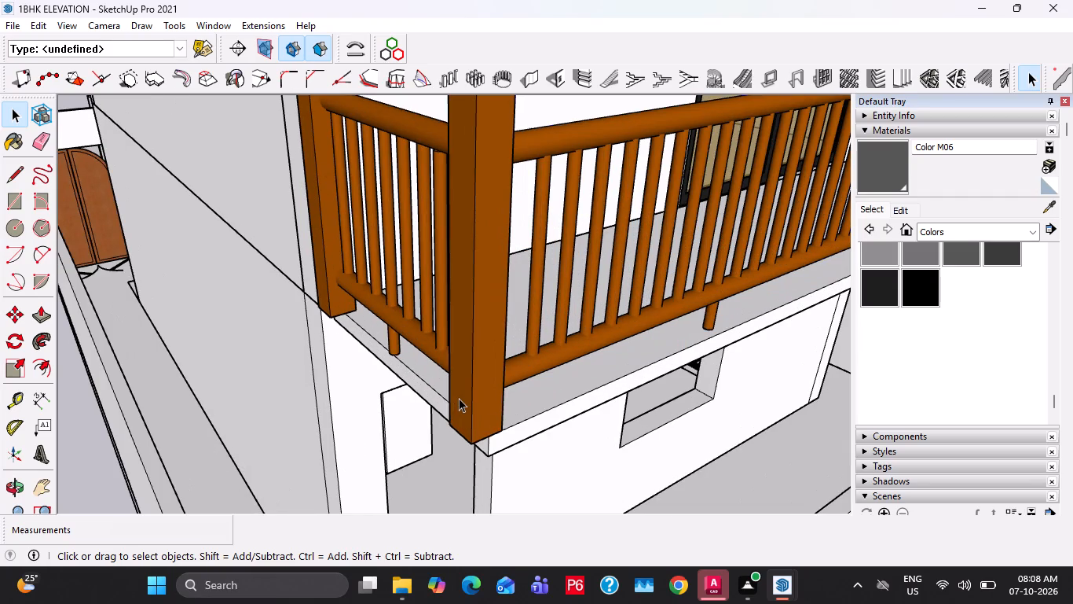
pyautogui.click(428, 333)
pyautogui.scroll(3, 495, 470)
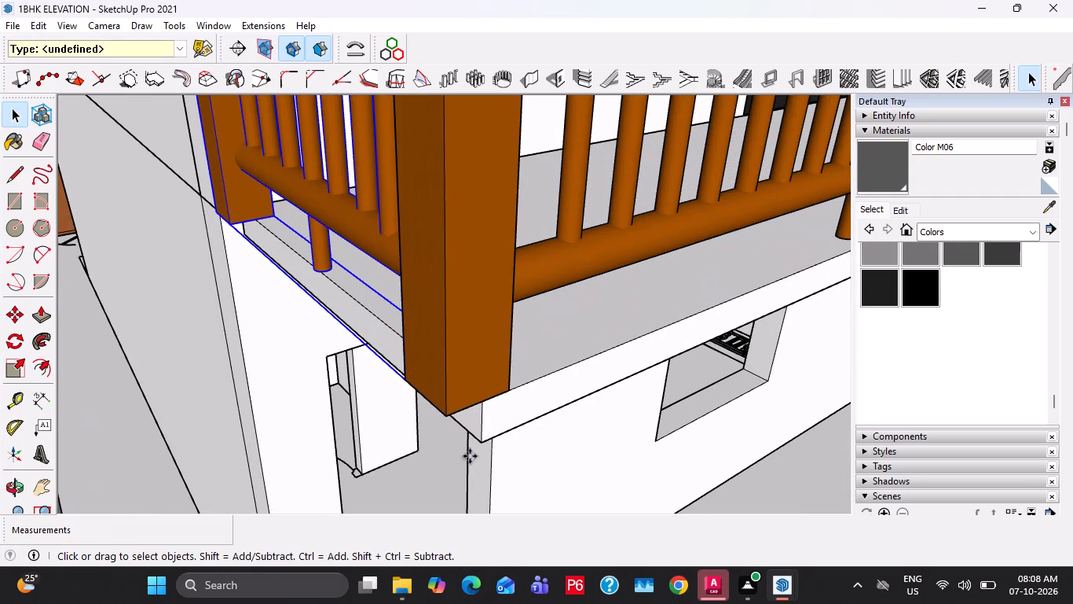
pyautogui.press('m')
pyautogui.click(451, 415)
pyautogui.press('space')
# Move the front railing and the adjoining side railing about 3 3/8" from the post's base corner to the balcony slab's corner.
pyautogui.click(478, 395)
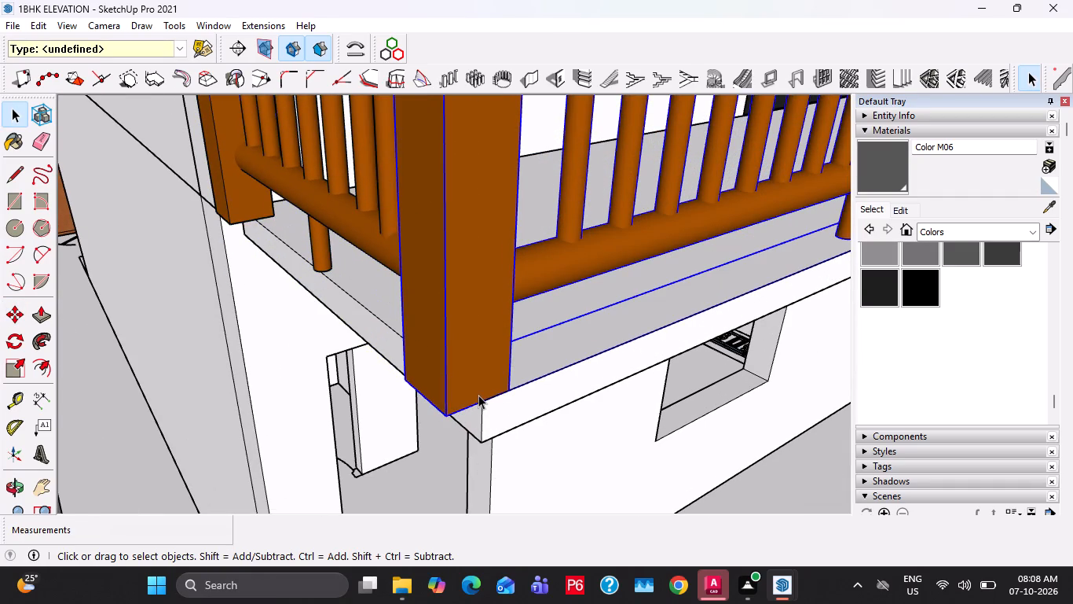
pyautogui.keyDown('ctrl'); pyautogui.click(339, 205); pyautogui.keyUp('ctrl')
pyautogui.press('m')
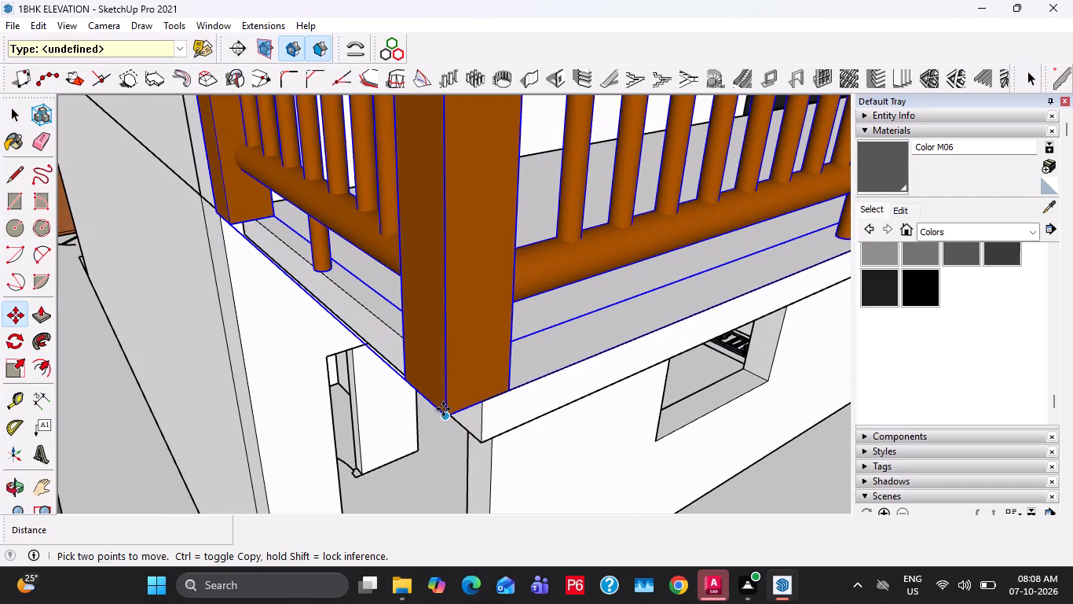
pyautogui.click(446, 412)
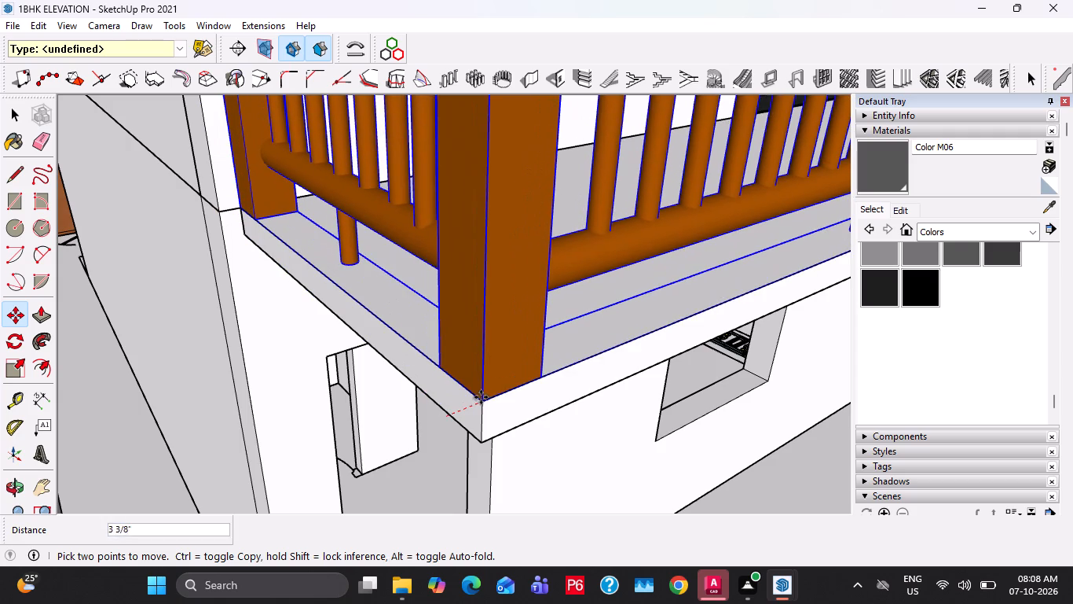
pyautogui.click(485, 398)
pyautogui.press('space')
pyautogui.scroll(-16, 456, 399)
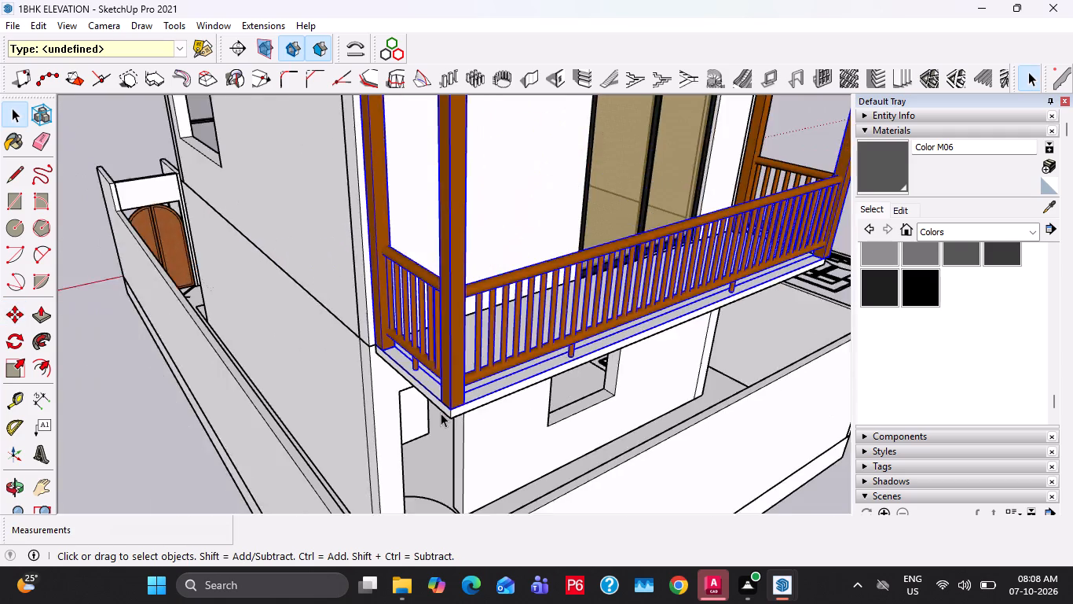
# Push/Pull the balcony slab's opposite side face out to the outer face of the front railing's end post.
pyautogui.scroll(-4, 441, 413)
pyautogui.moveTo(610, 266); pyautogui.dragTo(420, 219, button='middle')
pyautogui.scroll(9, 480, 271)
pyautogui.moveTo(574, 363); pyautogui.dragTo(408, 307, button='middle')
pyautogui.scroll(4, 438, 290)
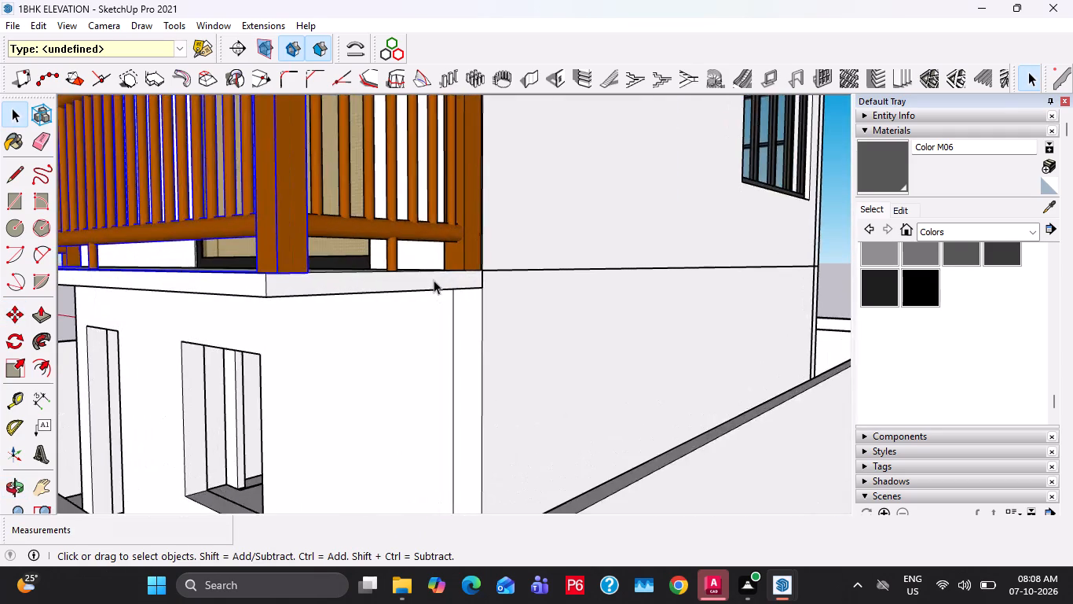
pyautogui.doubleClick(434, 280)
pyautogui.click(320, 279)
pyautogui.moveTo(320, 280); pyautogui.dragTo(438, 333, button='middle')
pyautogui.scroll(4, 390, 344)
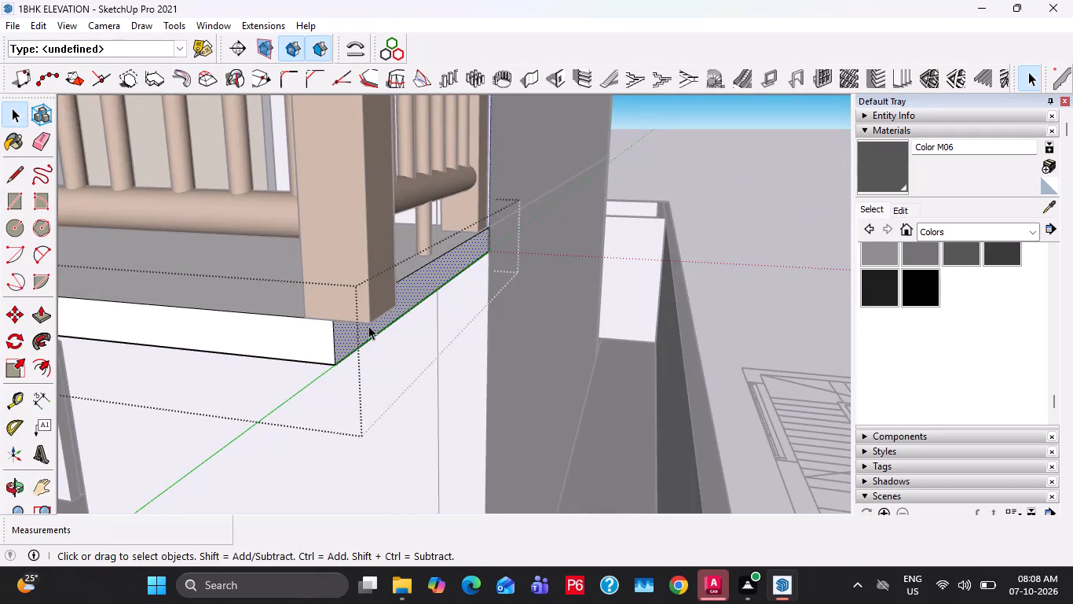
pyautogui.press('p')
pyautogui.click(368, 326)
pyautogui.click(385, 309)
pyautogui.press('space')
pyautogui.scroll(-4, 385, 309)
pyautogui.moveTo(487, 264); pyautogui.dragTo(537, 277, button='middle')
pyautogui.press('Escape')
pyautogui.scroll(1, 554, 283)
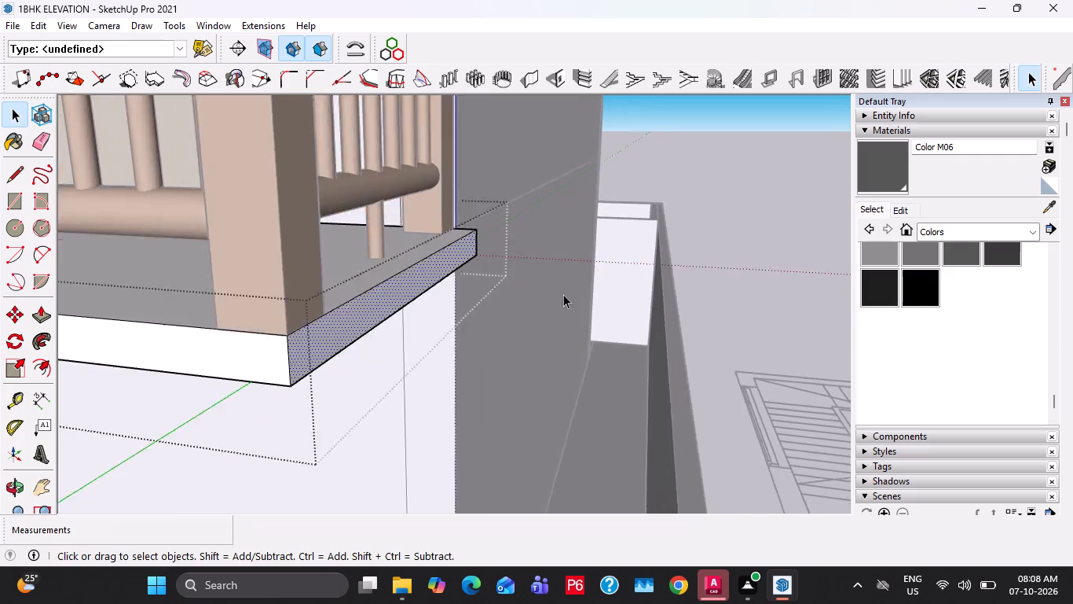
pyautogui.press('Escape')
pyautogui.scroll(-11, 563, 304)
pyautogui.press('Escape')
# Push the top of the front railing's corner post down about 1' 9 13/16" to the roof slab.
pyautogui.moveTo(430, 300); pyautogui.dragTo(571, 333, button='middle')
pyautogui.scroll(7, 382, 219)
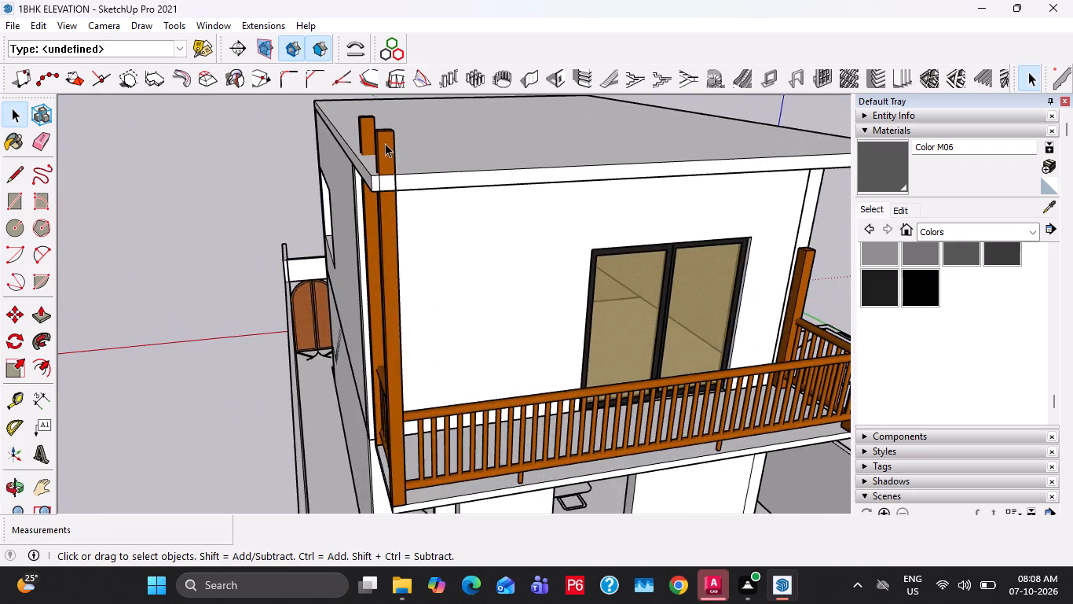
pyautogui.doubleClick(385, 143)
pyautogui.moveTo(391, 141); pyautogui.dragTo(488, 236, button='middle')
pyautogui.scroll(3, 489, 237)
pyautogui.doubleClick(485, 324)
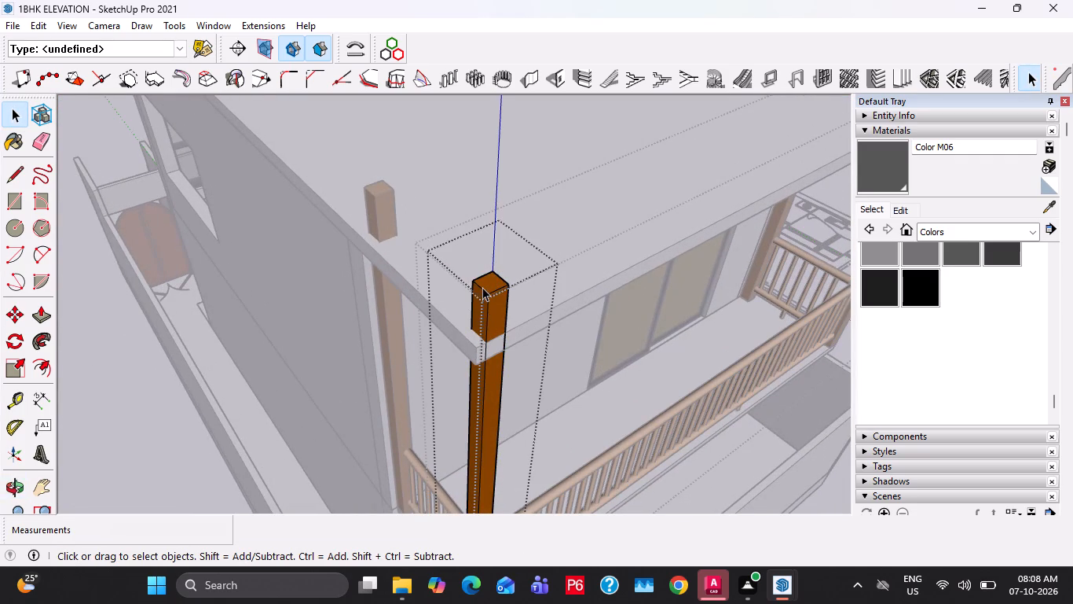
pyautogui.click(482, 287)
pyautogui.press('p')
pyautogui.click(485, 285)
pyautogui.click(530, 335)
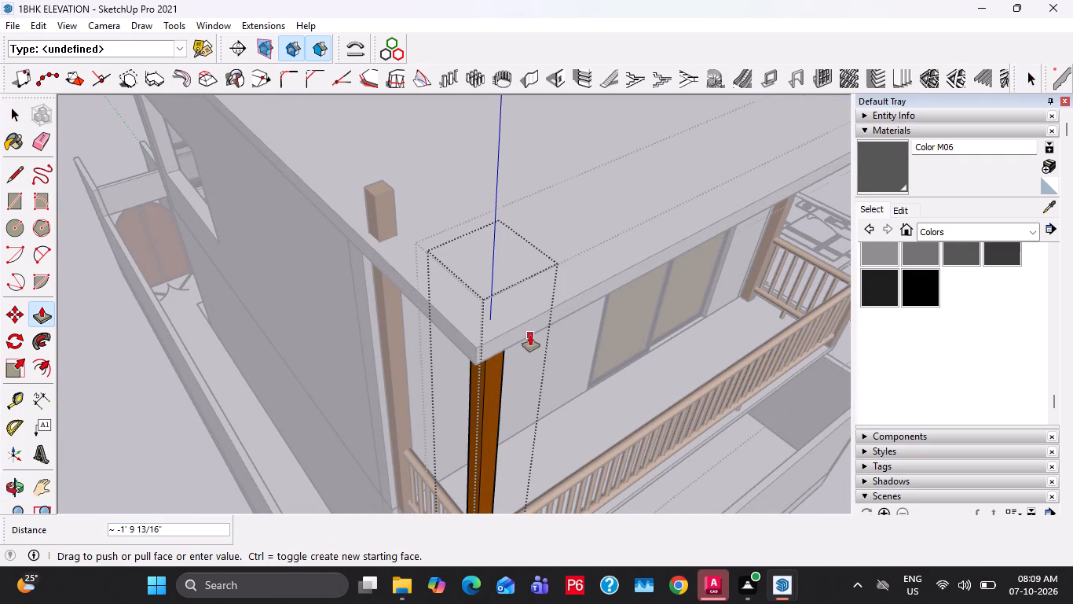
pyautogui.press('space')
pyautogui.press('Escape')
# Push the top of the adjoining side railing's wall-side post down to the underside of the roof slab.
pyautogui.doubleClick(386, 215)
pyautogui.click(380, 183)
pyautogui.doubleClick(380, 183)
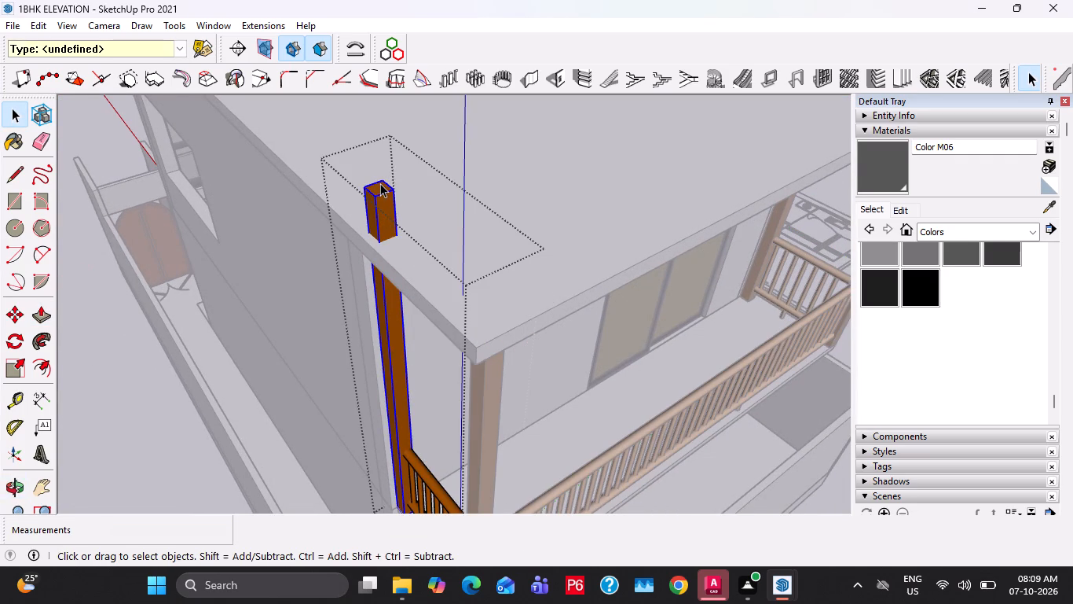
pyautogui.press('p')
pyautogui.click(380, 183)
pyautogui.click(473, 361)
pyautogui.press('space')
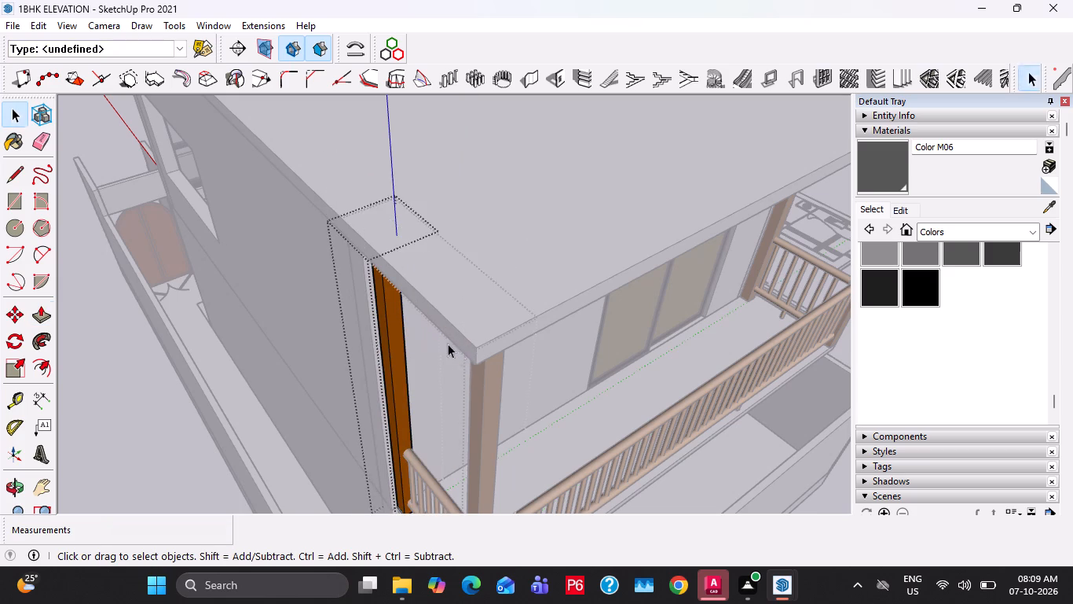
pyautogui.press('Escape')
pyautogui.scroll(-5, 434, 336)
pyautogui.press('space')
pyautogui.press('Escape')
pyautogui.scroll(4, 673, 269)
pyautogui.press('Escape')
# Pull the top of the other side railing's short wall-side post up to the underside of the roof slab.
pyautogui.moveTo(685, 260); pyautogui.dragTo(495, 185, button='middle')
pyautogui.moveTo(651, 321); pyautogui.dragTo(403, 277, button='middle')
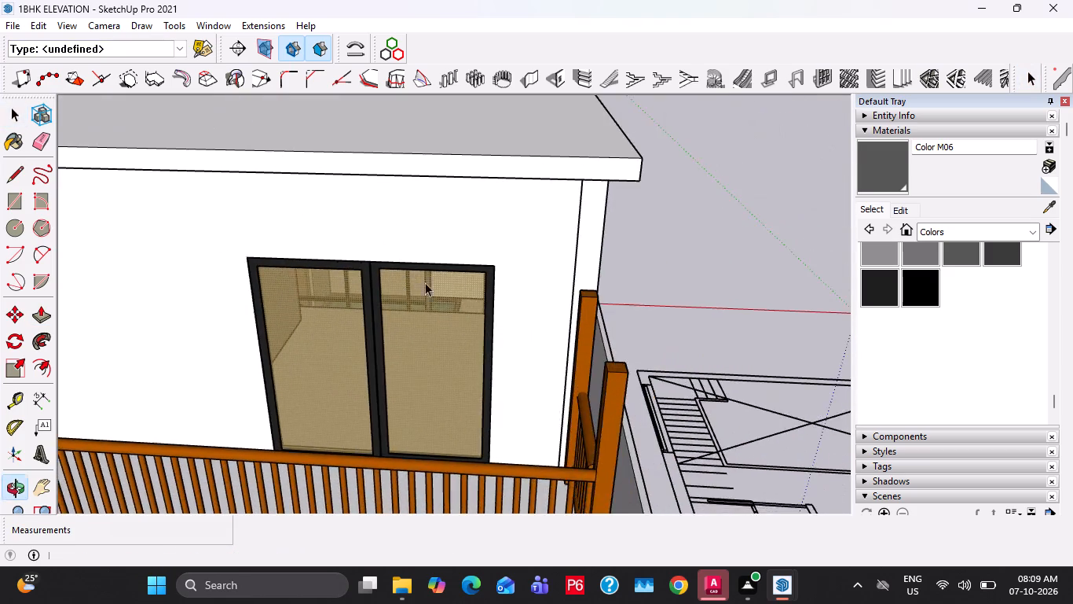
pyautogui.scroll(3, 489, 289)
pyautogui.moveTo(631, 330); pyautogui.dragTo(463, 337, button='middle')
pyautogui.doubleClick(422, 341)
pyautogui.click(423, 324)
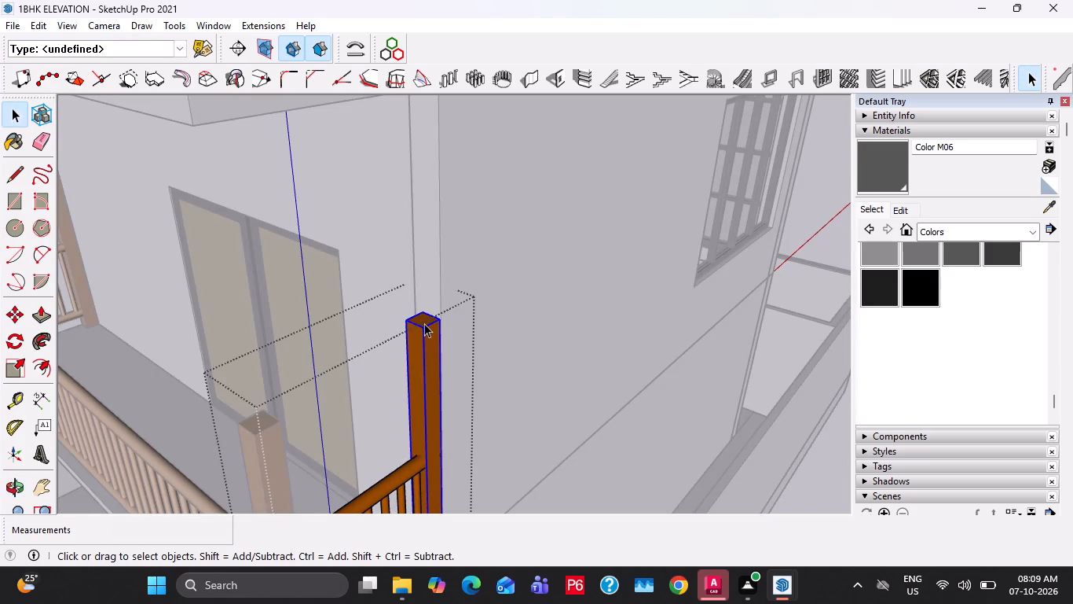
pyautogui.doubleClick(424, 323)
pyautogui.press('p')
pyautogui.click(424, 323)
pyautogui.scroll(-10, 430, 251)
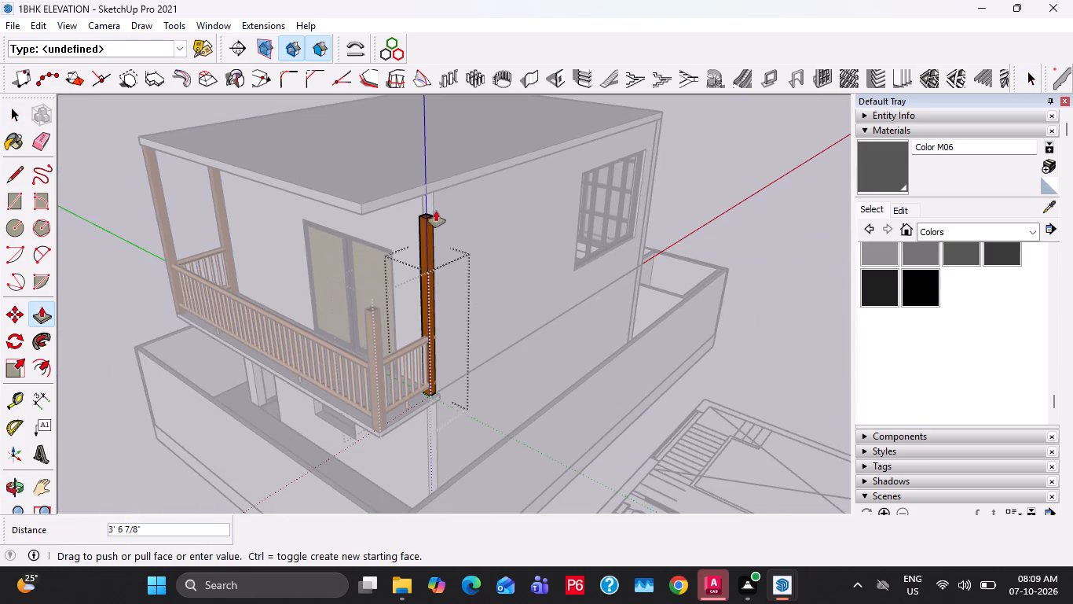
pyautogui.click(452, 185)
pyautogui.press('space')
pyautogui.press('Escape')
pyautogui.press('space')
# Pull the top of the front railing's remaining short end post up to the underside of the roof slab.
pyautogui.doubleClick(375, 315)
pyautogui.scroll(4, 375, 315)
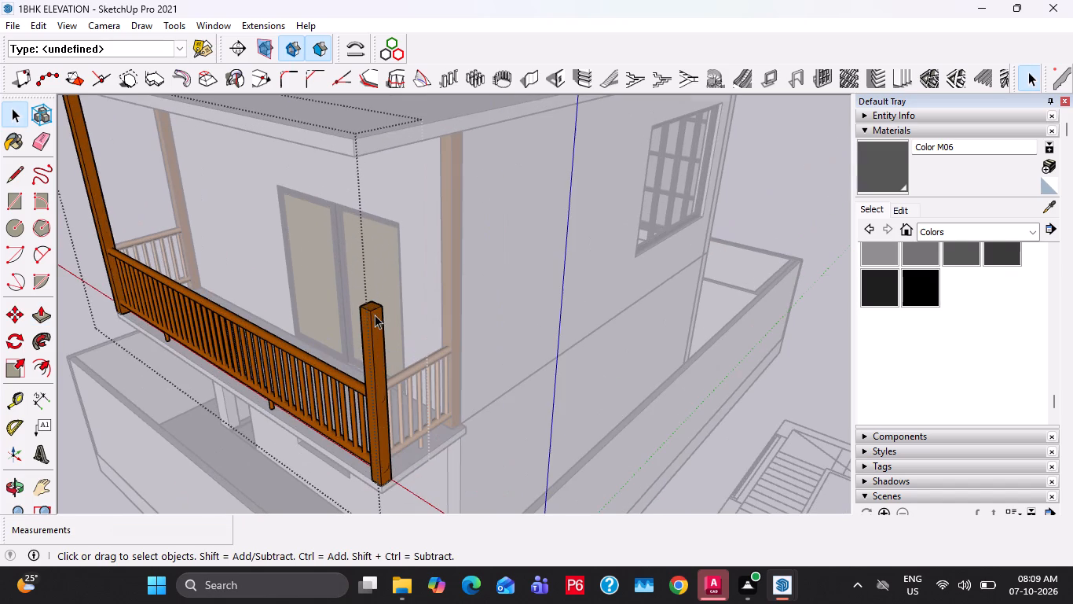
pyautogui.click(368, 304)
pyautogui.doubleClick(369, 305)
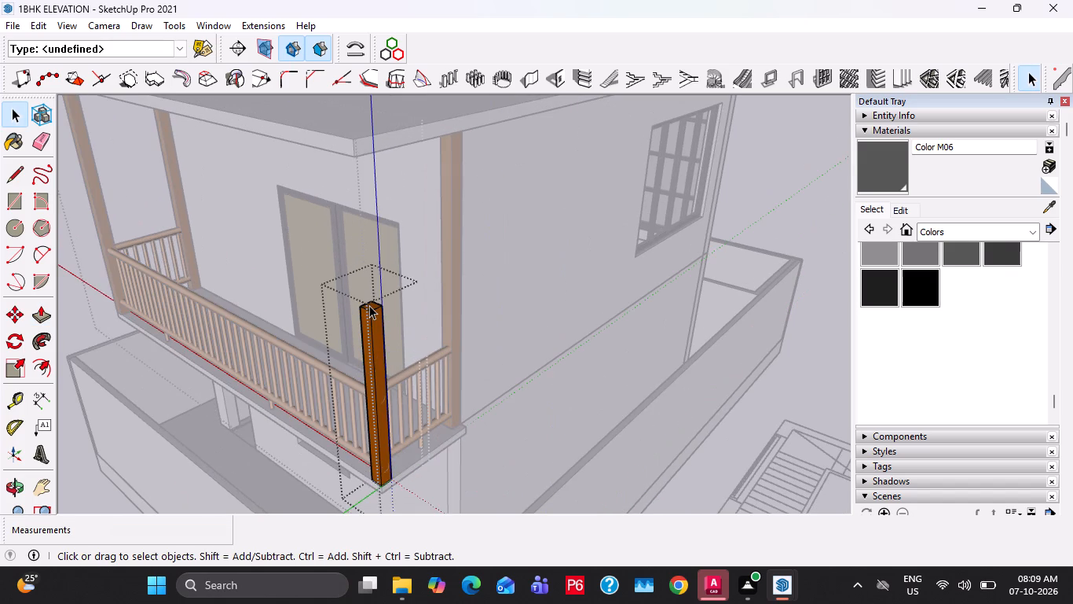
pyautogui.press('p')
pyautogui.click(369, 305)
pyautogui.click(383, 147)
pyautogui.press('space')
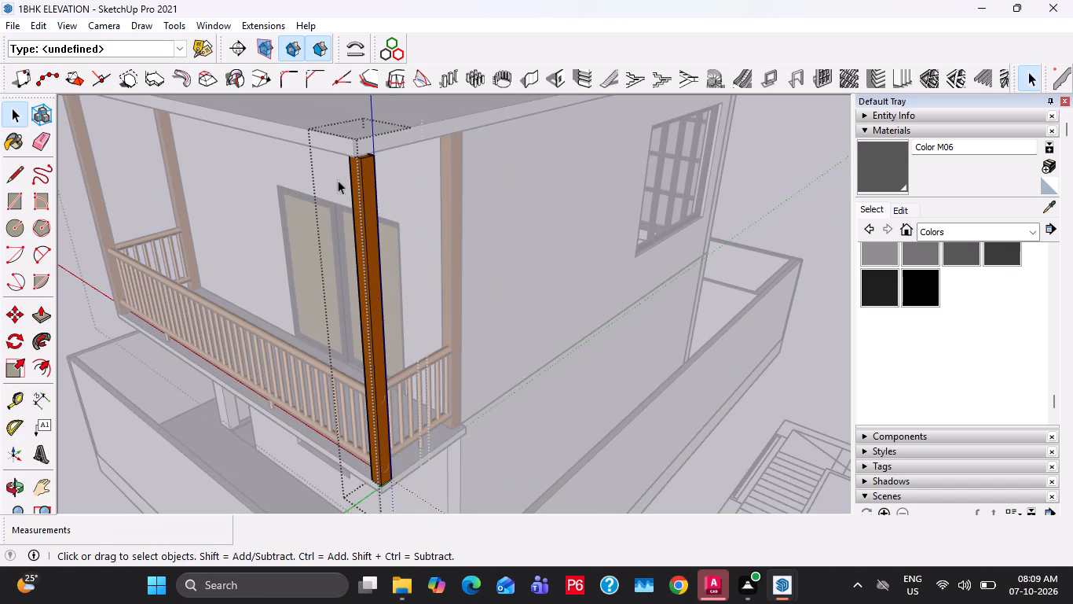
# Push/Pull the roof slab's side face out about 3 3/8" to the outer face of the front railing's end post.
pyautogui.scroll(12, 352, 172)
pyautogui.moveTo(381, 141); pyautogui.dragTo(541, 195, button='middle')
pyautogui.press('Escape')
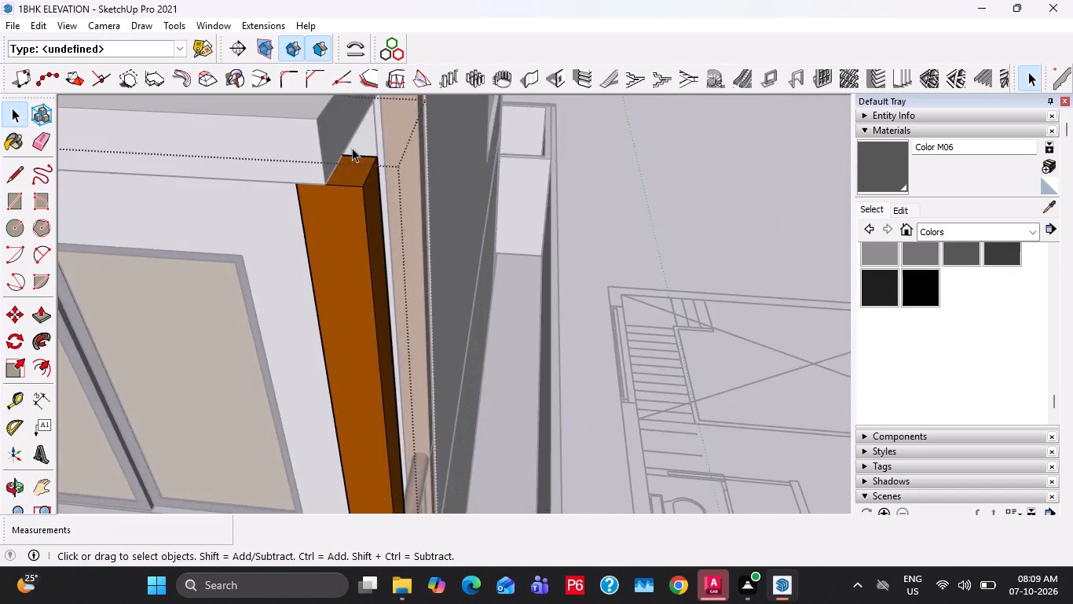
pyautogui.press('Escape')
pyautogui.doubleClick(347, 138)
pyautogui.click(346, 130)
pyautogui.press('p')
pyautogui.click(346, 129)
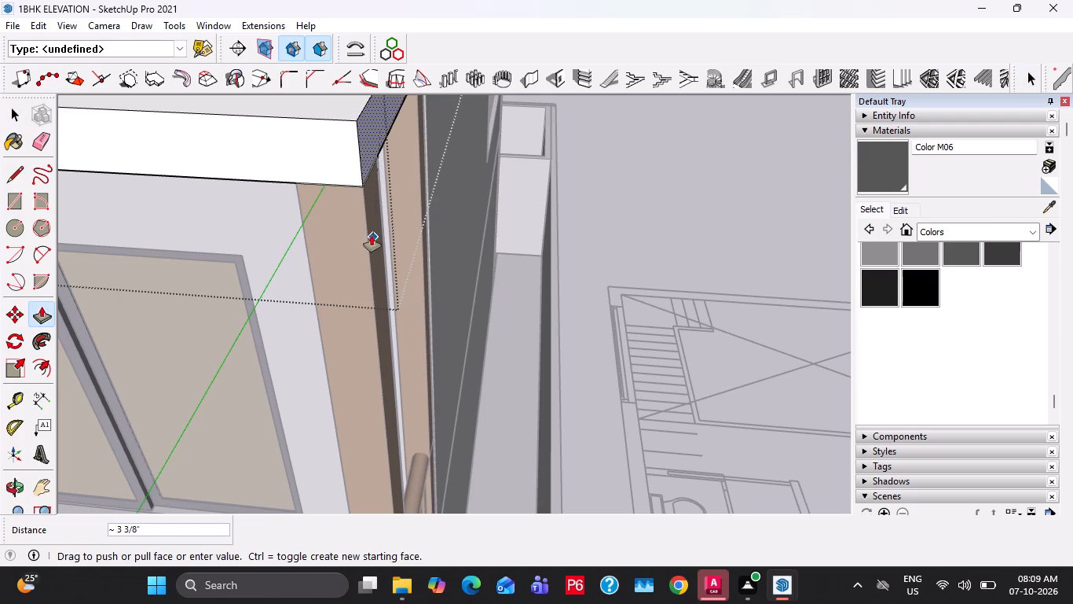
pyautogui.click(372, 235)
pyautogui.press('space')
pyautogui.press('Escape')
pyautogui.scroll(-12, 407, 256)
pyautogui.press('Escape')
# Copy the four-pane upper side window across the house to the empty opening in the opposite side wall.
pyautogui.scroll(3, 508, 326)
pyautogui.moveTo(434, 374); pyautogui.dragTo(521, 327, button='middle')
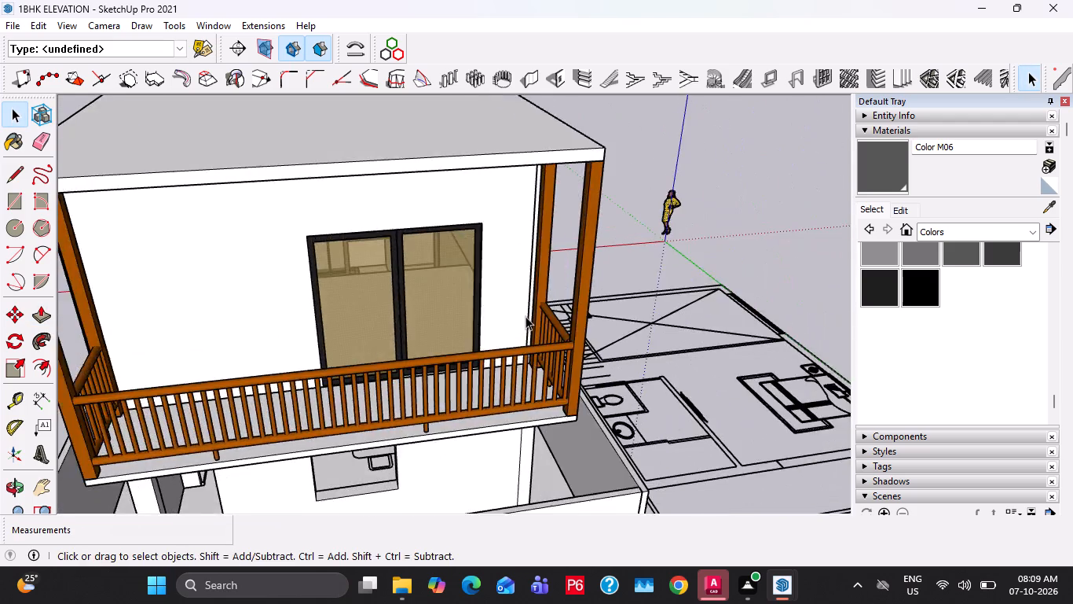
pyautogui.scroll(-5, 526, 316)
pyautogui.moveTo(474, 328); pyautogui.dragTo(864, 340, button='middle')
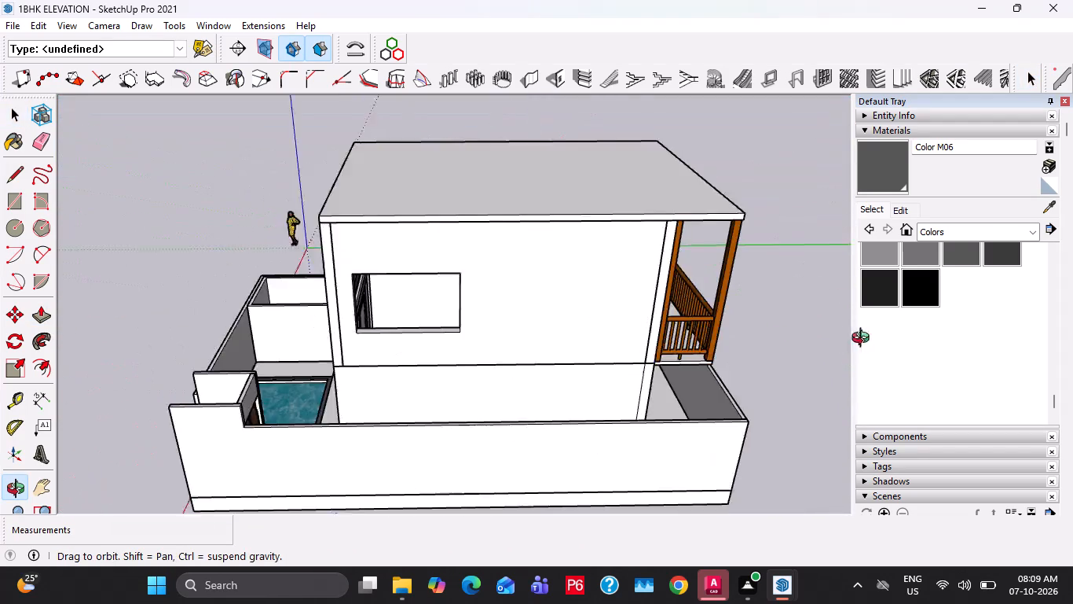
pyautogui.moveTo(864, 340); pyautogui.dragTo(859, 334, button='middle')
pyautogui.moveTo(399, 289); pyautogui.dragTo(539, 247, button='middle')
pyautogui.scroll(1, 534, 255)
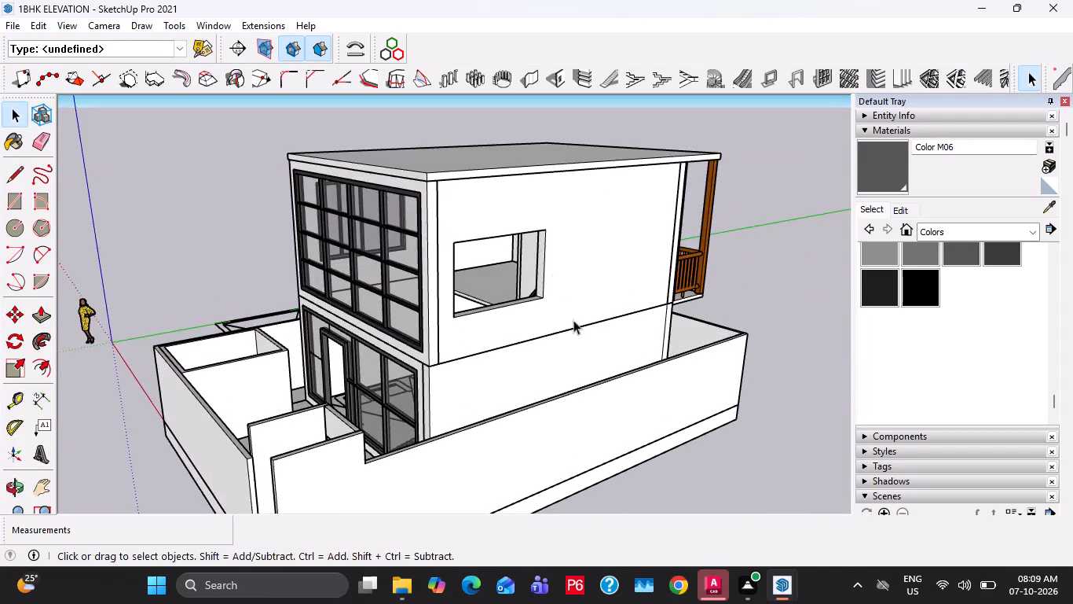
pyautogui.moveTo(576, 332); pyautogui.dragTo(1054, 424, button='middle')
pyautogui.moveTo(453, 327); pyautogui.dragTo(537, 316, button='middle')
pyautogui.scroll(3, 504, 302)
pyautogui.click(503, 301)
pyautogui.press('m')
pyautogui.scroll(3, 556, 367)
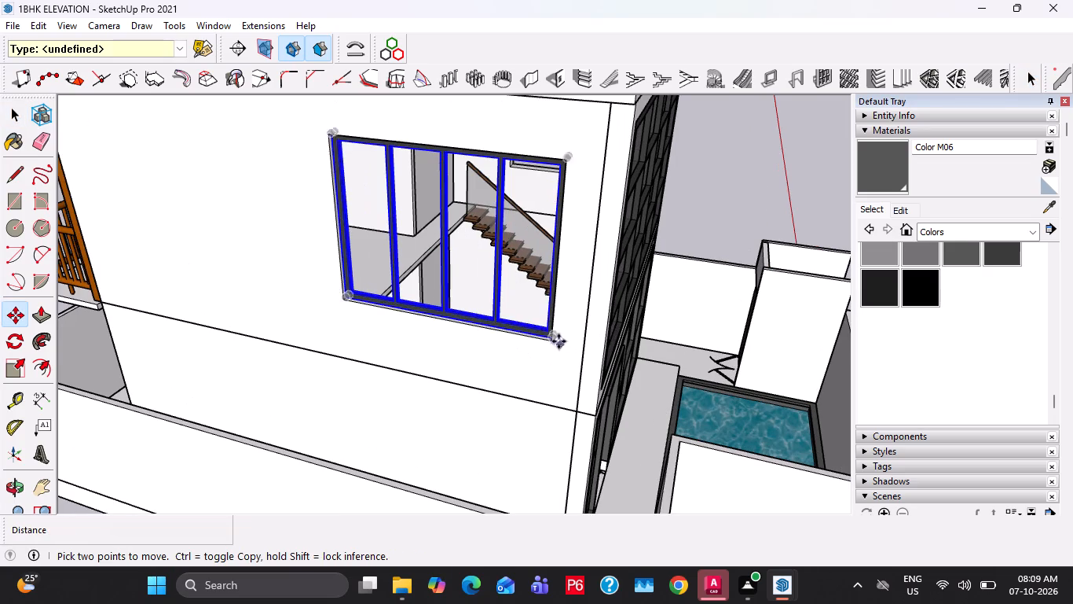
pyautogui.click(550, 337)
pyautogui.scroll(-4, 585, 300)
pyautogui.moveTo(628, 264); pyautogui.dragTo(236, 303, button='middle')
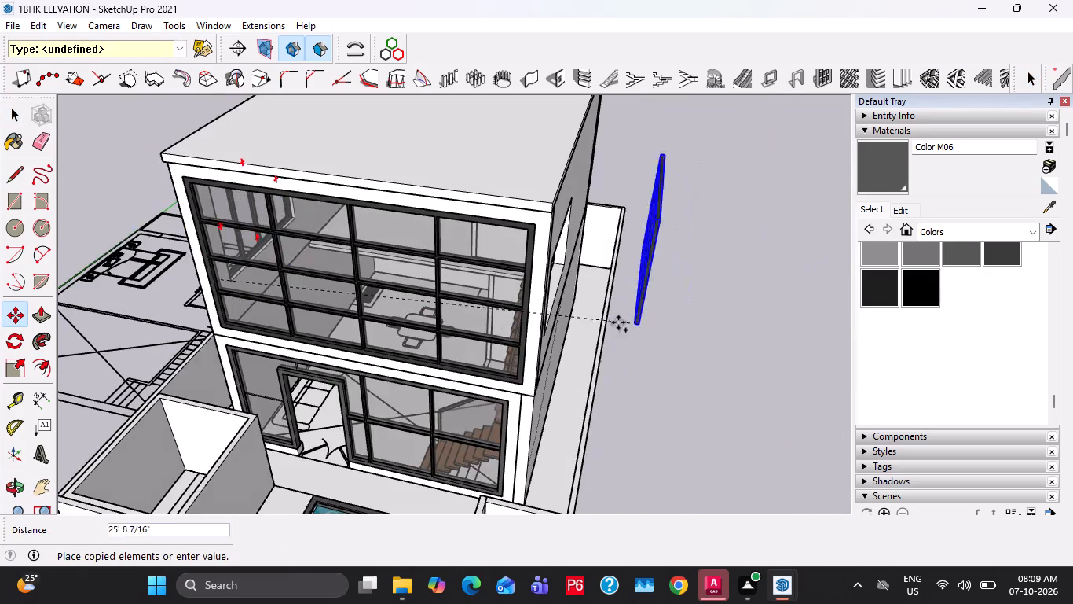
pyautogui.moveTo(580, 319); pyautogui.dragTo(426, 295, button='middle')
pyautogui.scroll(7, 426, 295)
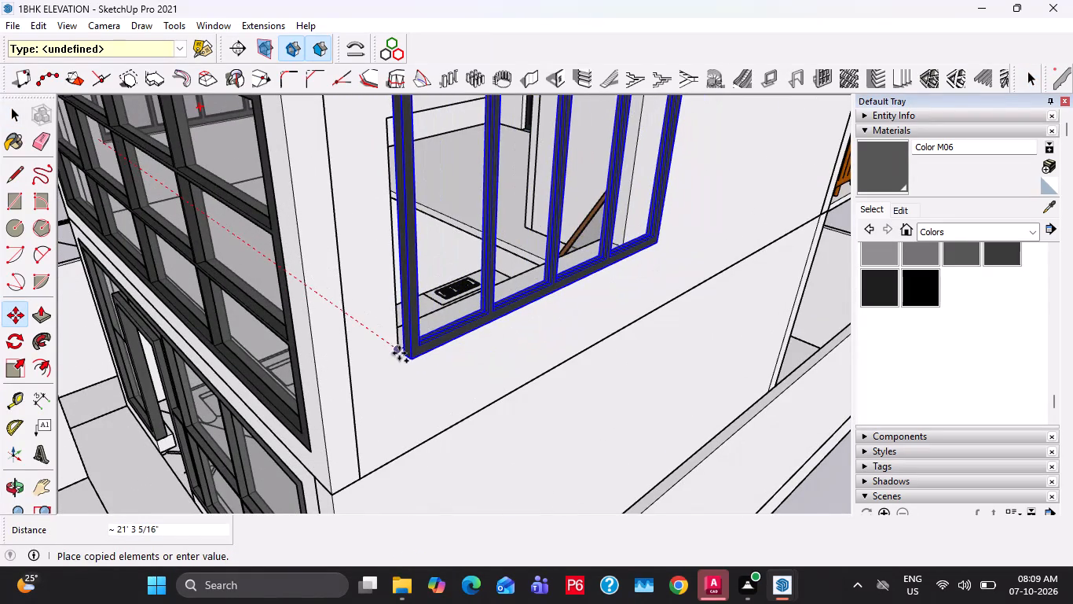
pyautogui.click(399, 353)
# Move the copied window about 5 5/8" so its lower frame corner sits on the wall opening's lower corner.
pyautogui.click(408, 363)
pyautogui.click(397, 352)
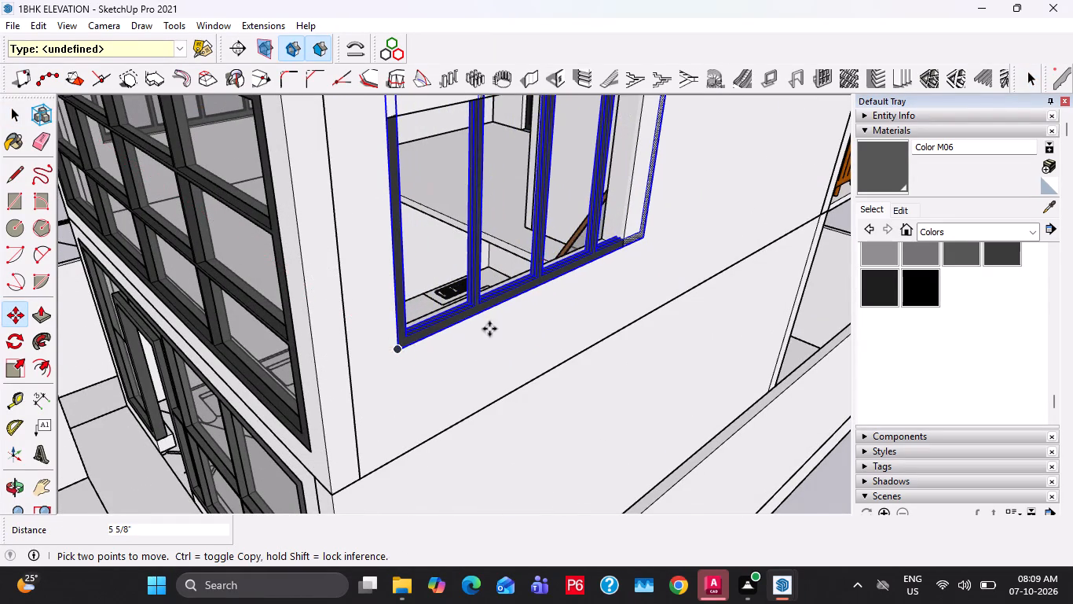
pyautogui.moveTo(489, 329); pyautogui.dragTo(335, 372, button='middle')
pyautogui.press('space')
# Push the balcony-side face of the wall opening about 1' out to the edge of the copied window frame.
pyautogui.doubleClick(529, 245)
pyautogui.click(503, 255)
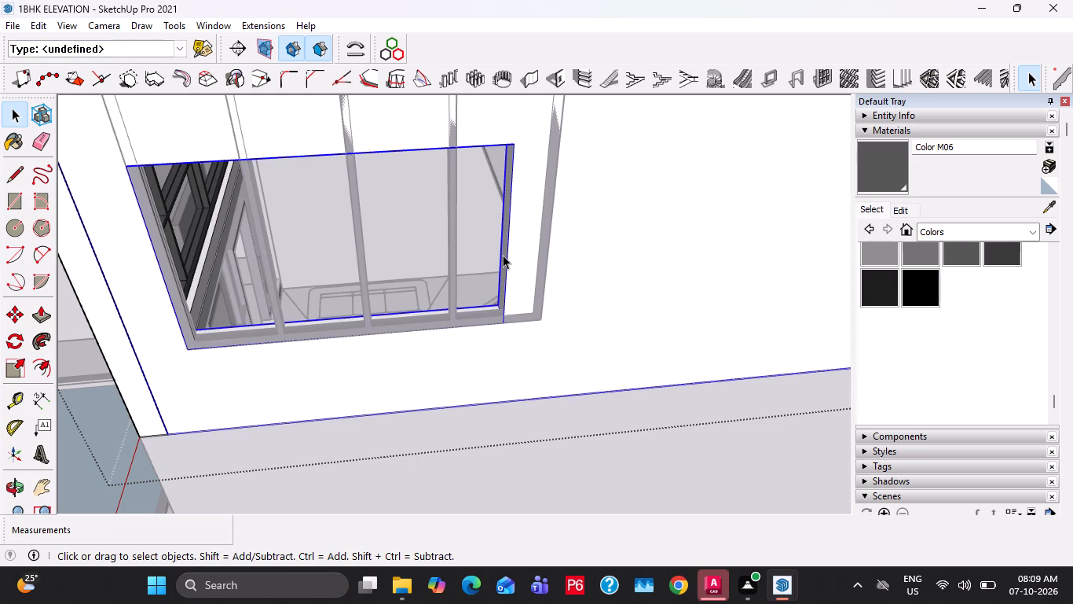
pyautogui.click(503, 255)
pyautogui.press('p')
pyautogui.click(503, 255)
pyautogui.press('space')
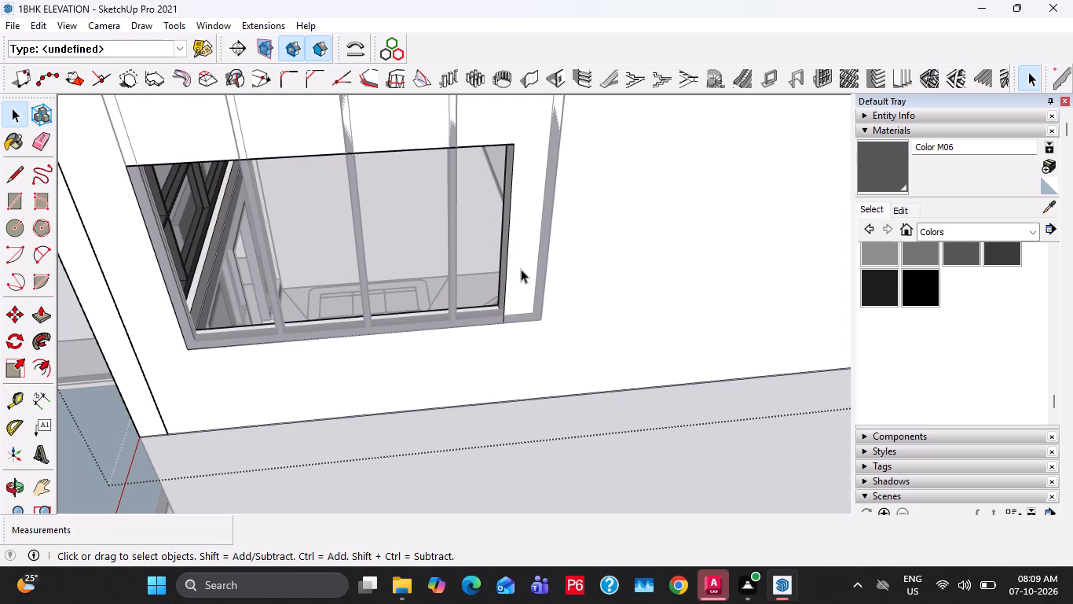
pyautogui.doubleClick(522, 268)
pyautogui.doubleClick(623, 263)
pyautogui.press('p')
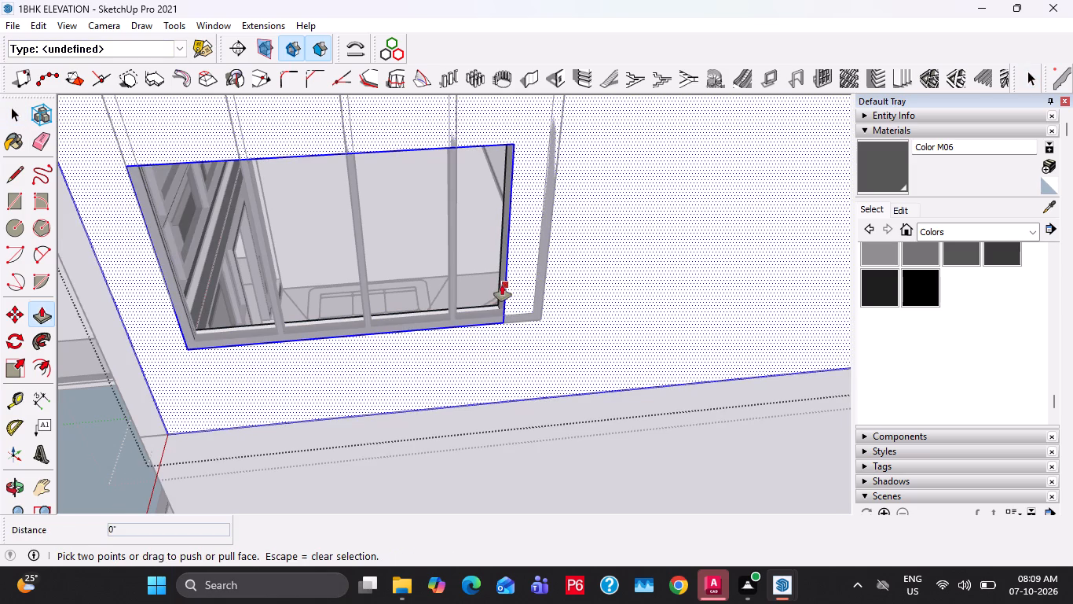
pyautogui.click(508, 295)
pyautogui.press('space')
pyautogui.moveTo(513, 294); pyautogui.dragTo(608, 296, button='middle')
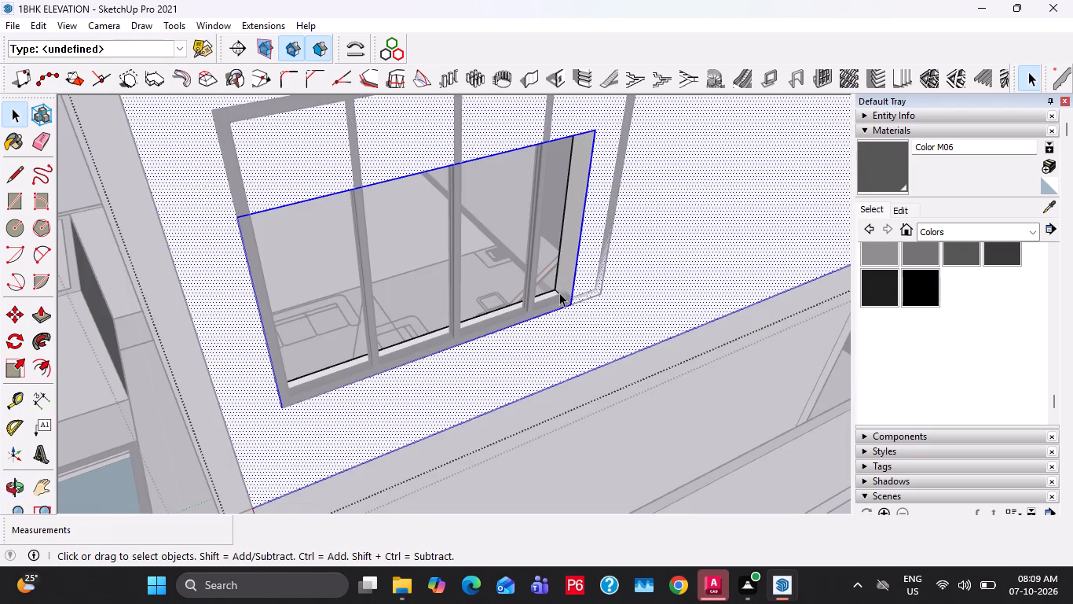
pyautogui.click(561, 281)
pyautogui.press('p')
pyautogui.click(561, 281)
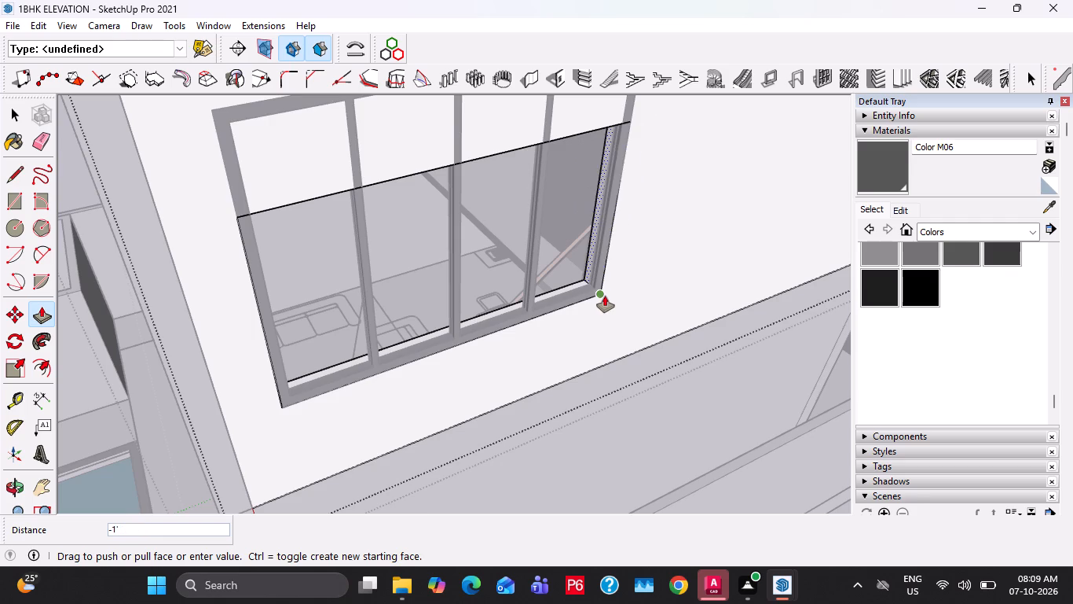
pyautogui.click(605, 296)
pyautogui.moveTo(585, 147); pyautogui.dragTo(580, 176, button='middle')
pyautogui.press('space')
# Push the top face of the wall opening up to the top of the copied window frame.
pyautogui.scroll(1, 591, 164)
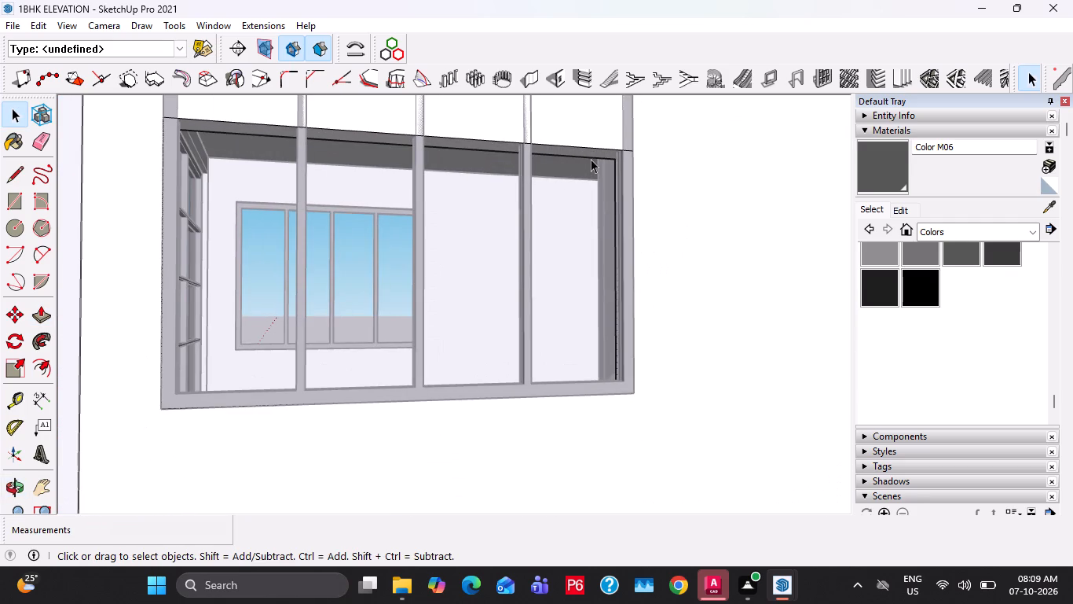
pyautogui.click(591, 158)
pyautogui.press('p')
pyautogui.click(591, 154)
pyautogui.scroll(-2, 591, 149)
pyautogui.keyDown('shift'); pyautogui.moveTo(590, 142); pyautogui.dragTo(607, 322, button='middle'); pyautogui.keyUp('shift')
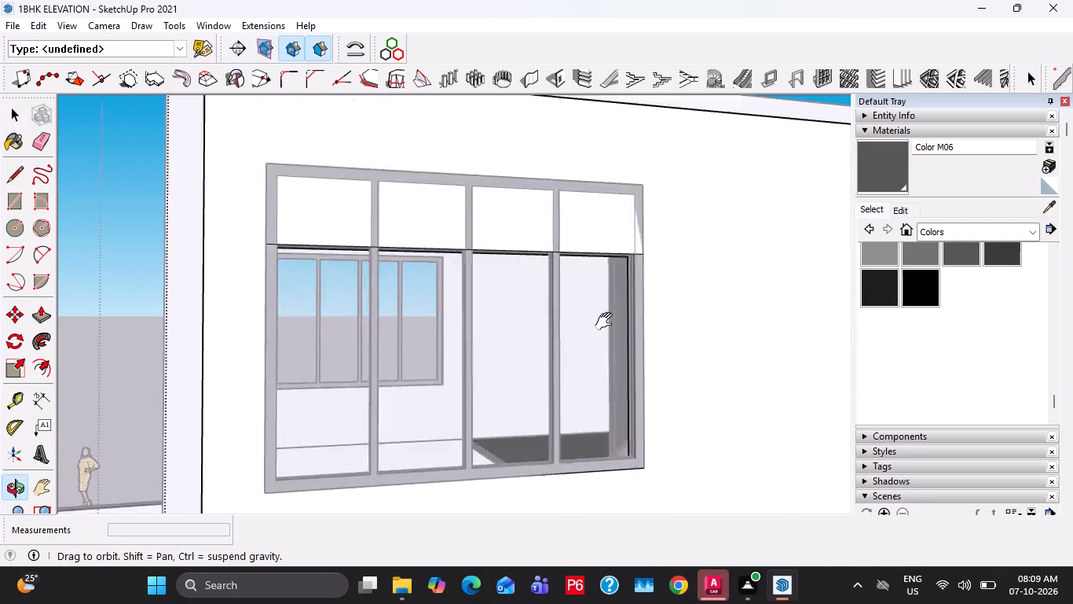
pyautogui.keyDown('shift'); pyautogui.moveTo(607, 322); pyautogui.dragTo(607, 366, button='middle'); pyautogui.keyUp('shift')
pyautogui.click(647, 298)
pyautogui.press('space')
pyautogui.scroll(-4, 553, 293)
pyautogui.press('Escape')
pyautogui.moveTo(567, 363); pyautogui.dragTo(574, 377, button='middle')
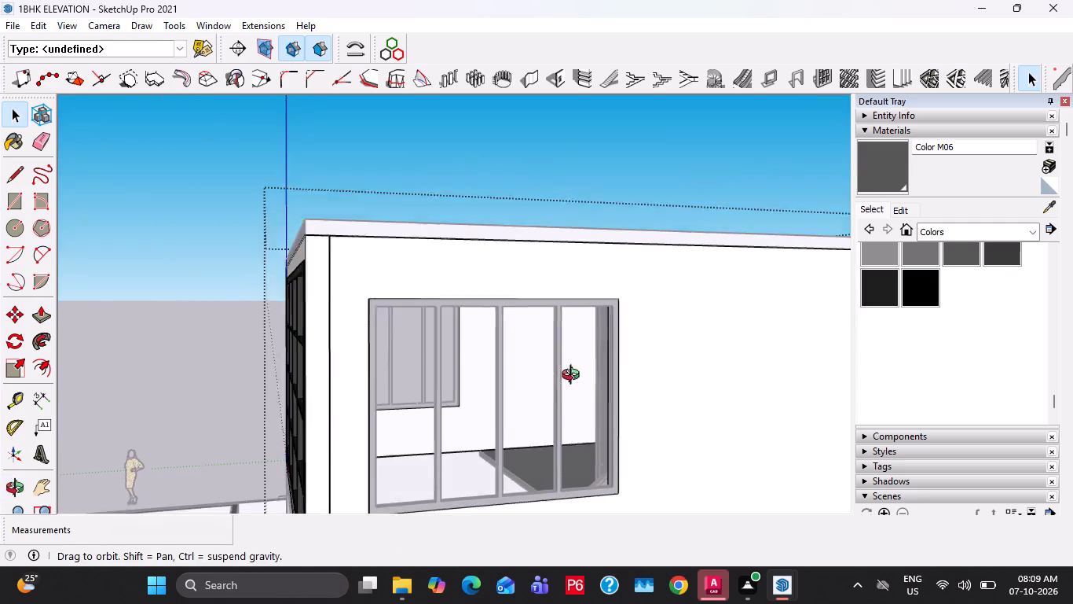
pyautogui.moveTo(574, 377); pyautogui.dragTo(584, 400, button='middle')
pyautogui.press('Escape')
pyautogui.press('Escape')
pyautogui.press('Escape')
# Move the copied window about 3 3/16" inward from the wall's outer face into the opening.
pyautogui.keyDown('shift'); pyautogui.moveTo(607, 426); pyautogui.dragTo(629, 430, button='middle'); pyautogui.keyUp('shift')
pyautogui.scroll(4, 611, 431)
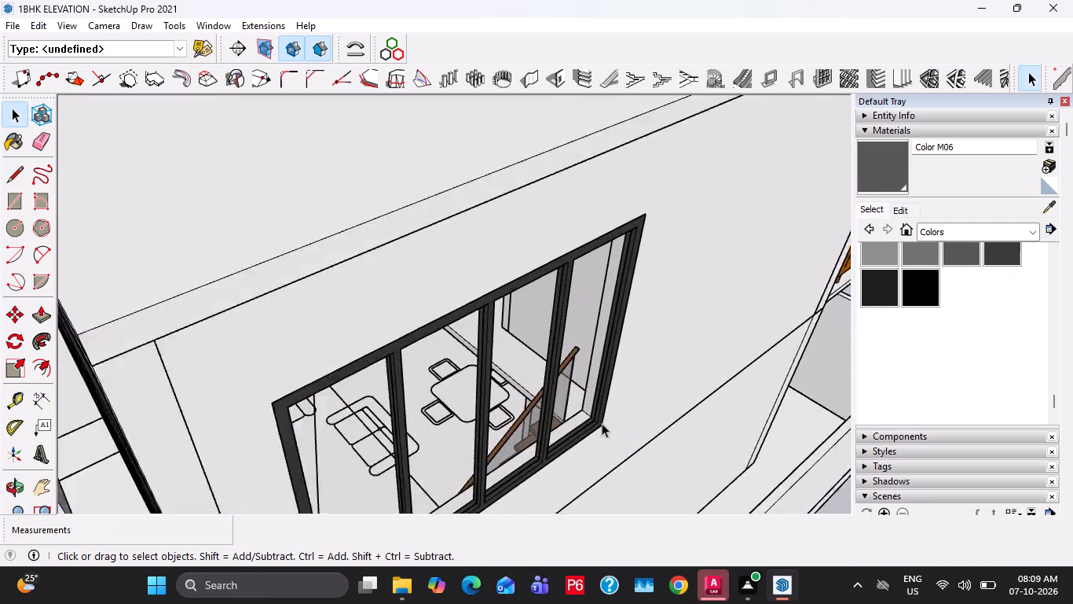
pyautogui.scroll(2, 602, 423)
pyautogui.click(599, 421)
pyautogui.scroll(8, 599, 421)
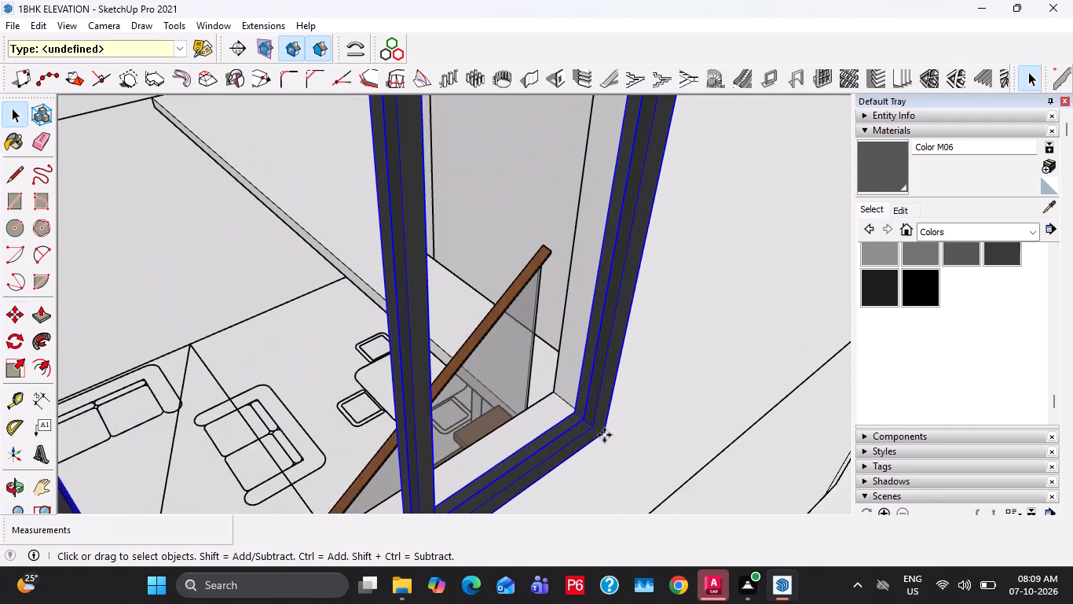
pyautogui.press('m')
pyautogui.click(611, 434)
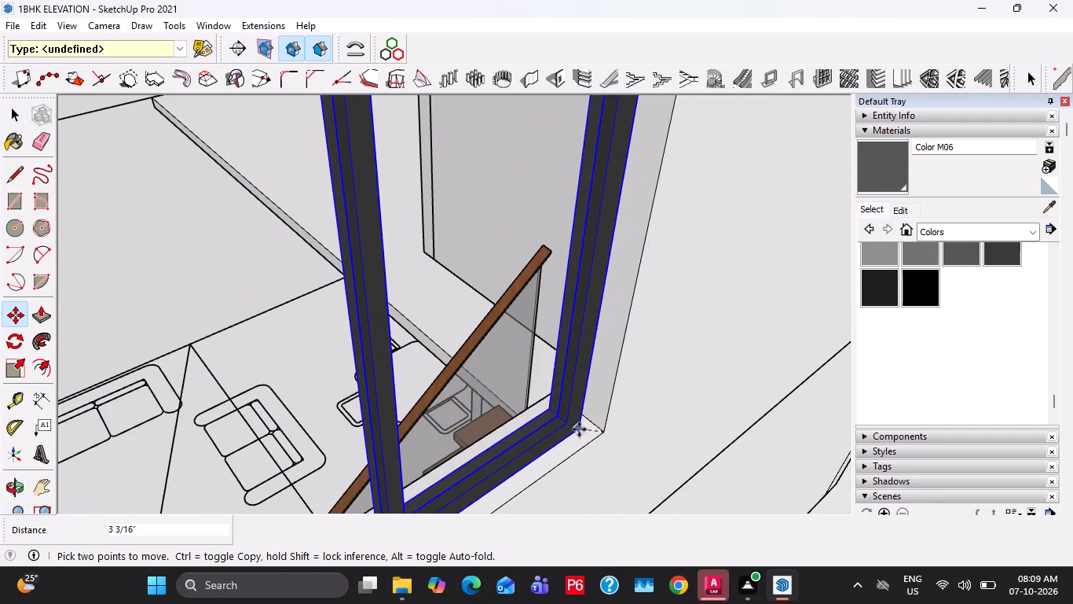
pyautogui.click(584, 422)
pyautogui.press('space')
pyautogui.scroll(-10, 541, 417)
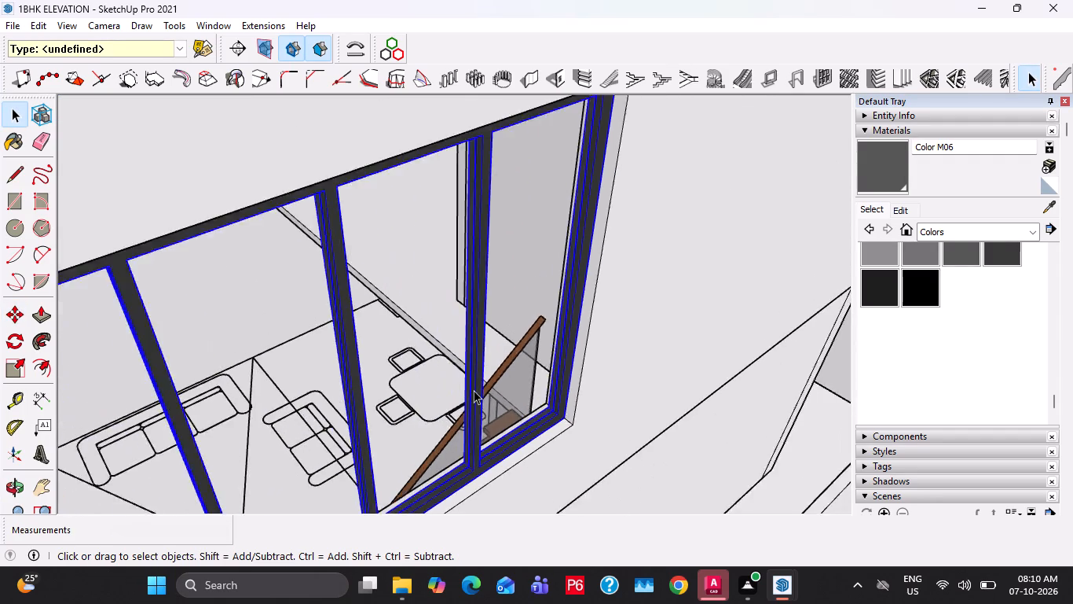
pyautogui.scroll(-12, 474, 390)
pyautogui.press('Escape')
pyautogui.press('Escape')
pyautogui.click(807, 414)
# Examine the side and front elevations of the house with the copied window in place.
pyautogui.moveTo(716, 425); pyautogui.dragTo(635, 278, button='middle')
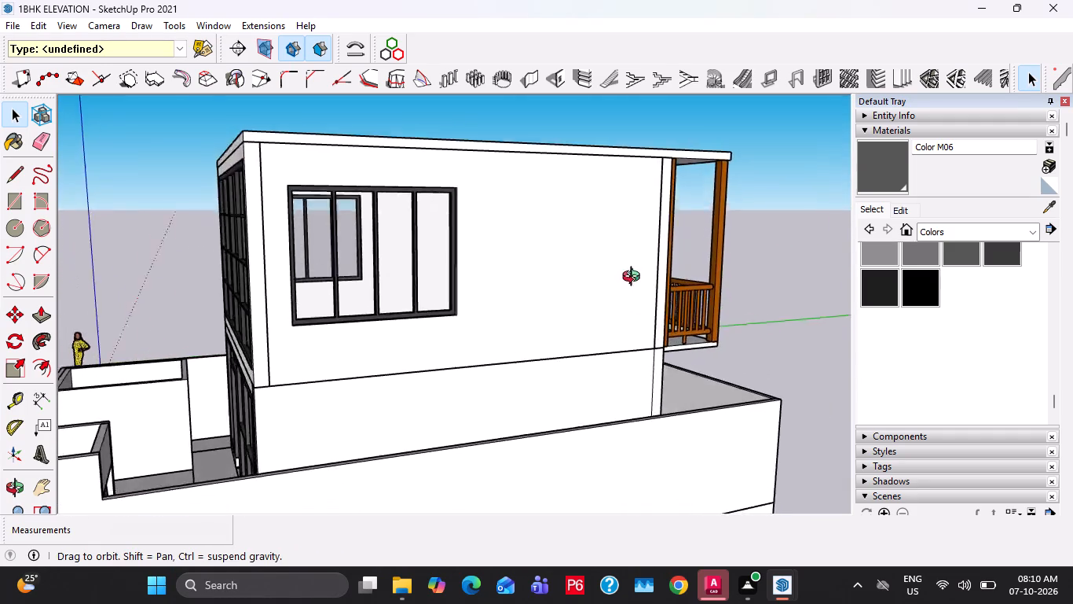
pyautogui.moveTo(635, 278); pyautogui.dragTo(456, 278, button='middle')
pyautogui.scroll(1, 476, 278)
pyautogui.moveTo(379, 253); pyautogui.dragTo(606, 309, button='middle')
pyautogui.scroll(-5, 615, 308)
pyautogui.moveTo(522, 336); pyautogui.dragTo(576, 265, button='middle')
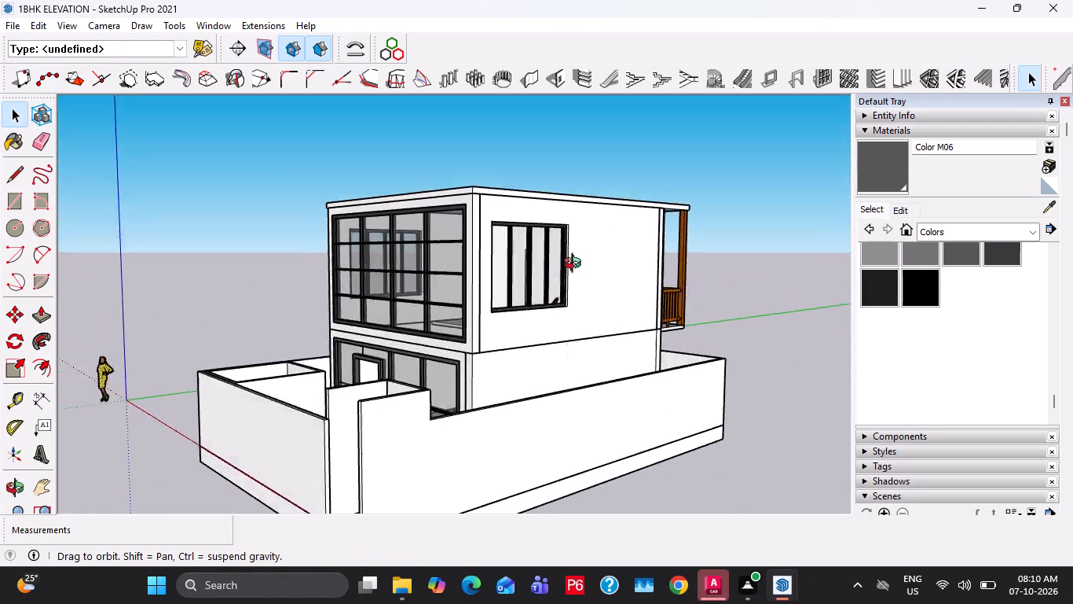
pyautogui.moveTo(576, 265); pyautogui.dragTo(853, 276, button='middle')
pyautogui.scroll(4, 616, 245)
pyautogui.moveTo(429, 211); pyautogui.dragTo(467, 186, button='middle')
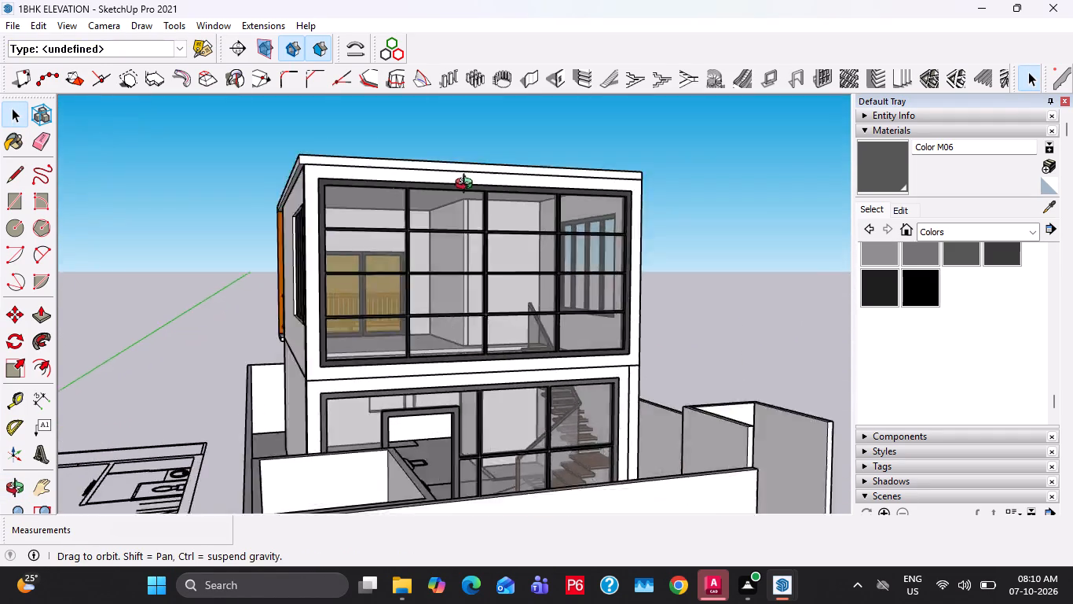
# Push/Pull the roof slab's front face 1'5" outward above the front glazing.
pyautogui.moveTo(467, 186); pyautogui.dragTo(678, 278, button='middle')
pyautogui.scroll(3, 645, 256)
pyautogui.doubleClick(641, 241)
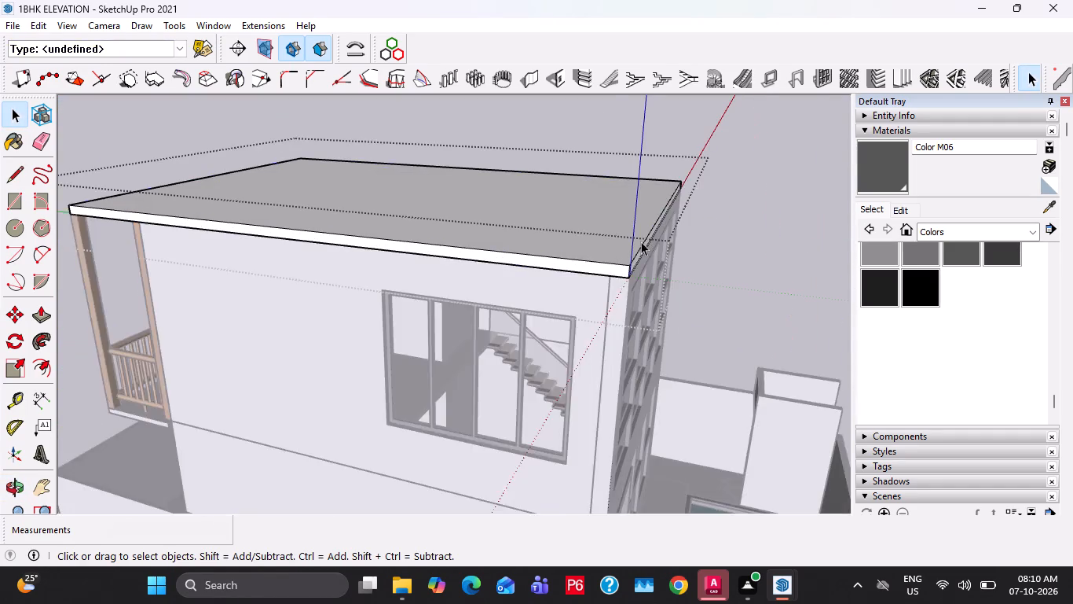
pyautogui.scroll(4, 642, 245)
pyautogui.click(635, 260)
pyautogui.press('p')
pyautogui.click(635, 272)
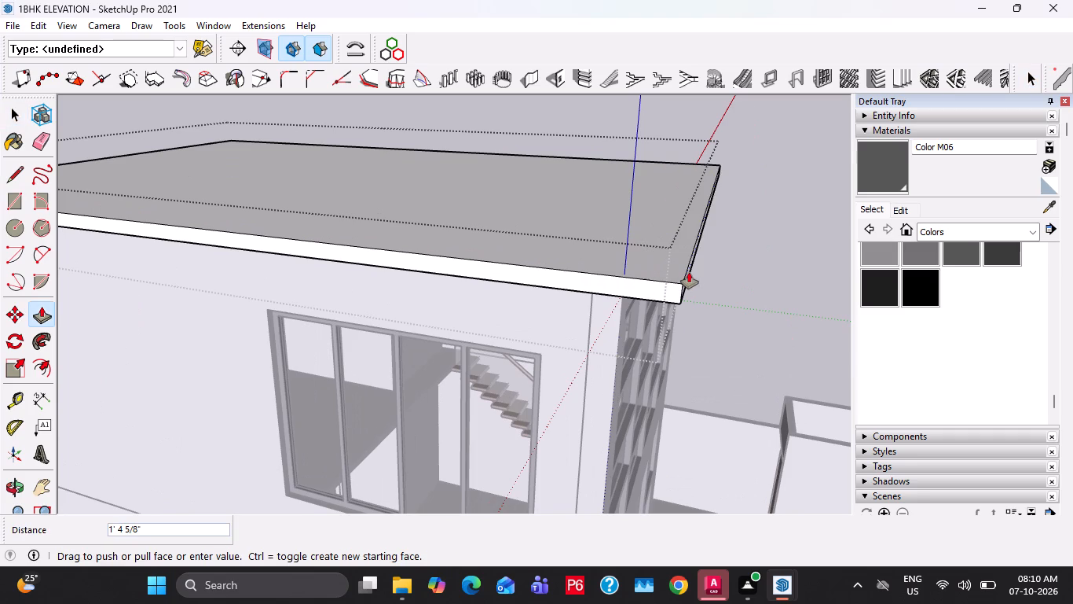
pyautogui.write('1\'5"')
pyautogui.press('Return')
pyautogui.press('space')
# Push/Pull the roof slab's side face 1'5" outward above the wall with the copied window.
pyautogui.moveTo(714, 306); pyautogui.dragTo(467, 311, button='middle')
pyautogui.scroll(-4, 462, 311)
pyautogui.moveTo(602, 334); pyautogui.dragTo(413, 292, button='middle')
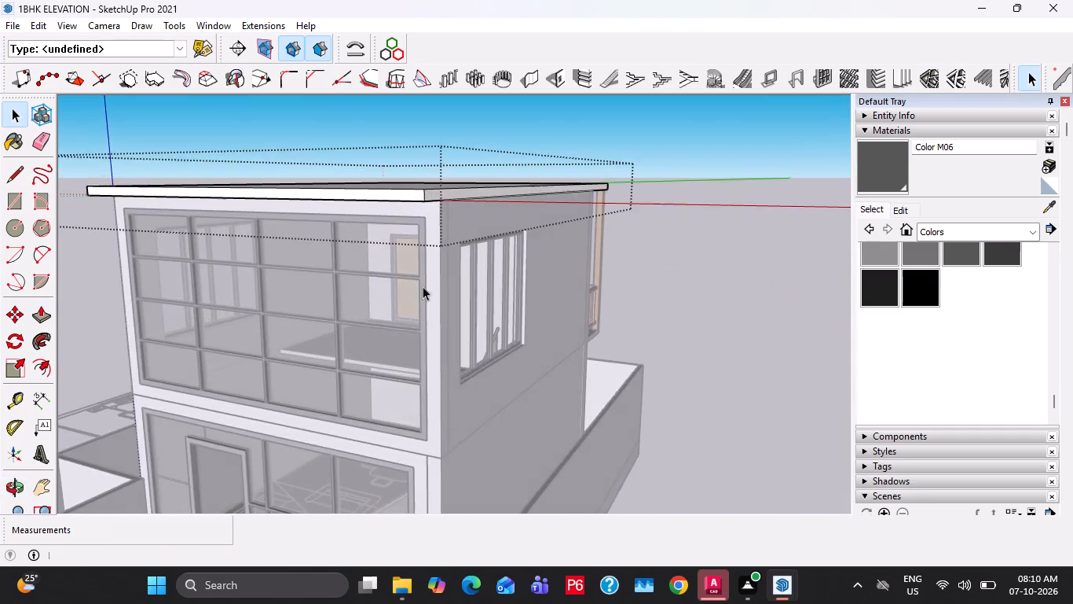
pyautogui.scroll(3, 478, 249)
pyautogui.click(452, 175)
pyautogui.press('p')
pyautogui.click(452, 175)
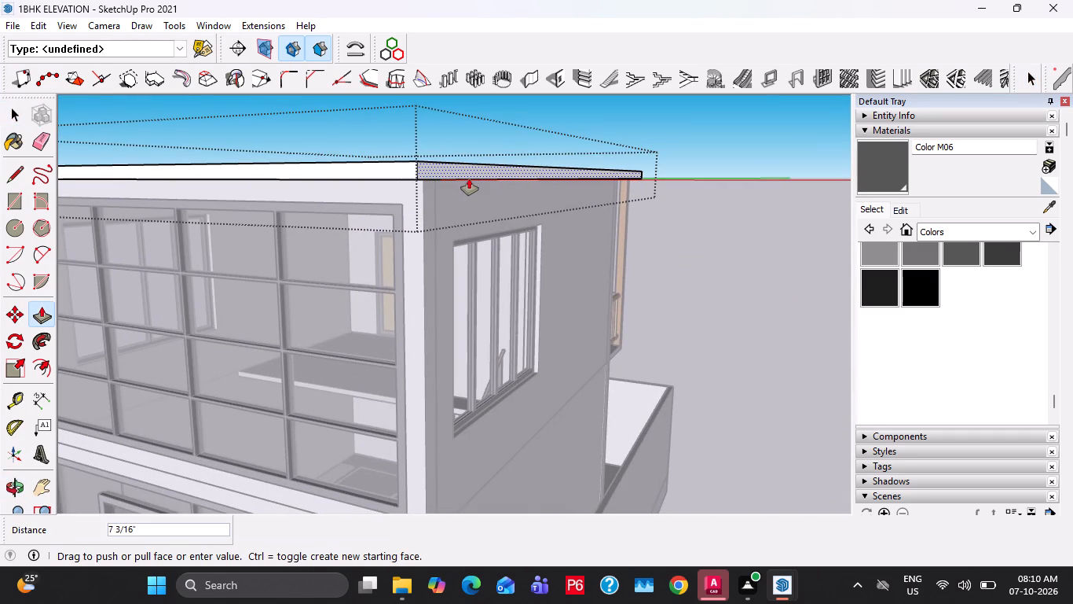
pyautogui.write('1\'5"')
pyautogui.press('Return')
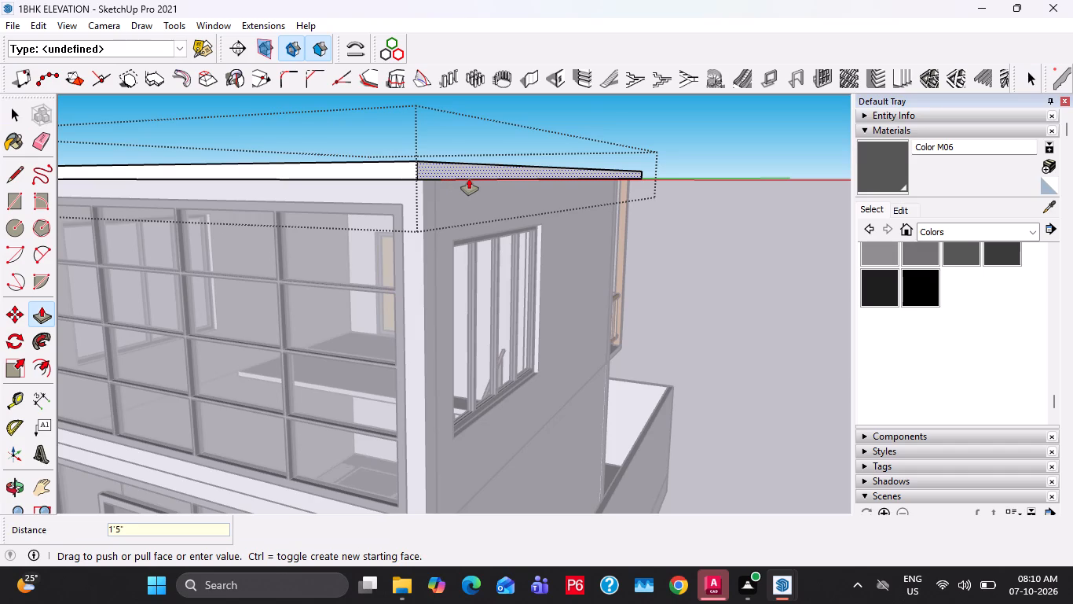
# Examine the house from the front, sides and above with both roof slab overhangs extended.
pyautogui.press('space')
pyautogui.moveTo(453, 289); pyautogui.dragTo(544, 235, button='middle')
pyautogui.scroll(1, 537, 232)
pyautogui.press('Escape')
pyautogui.scroll(-6, 602, 250)
pyautogui.press('Escape')
pyautogui.moveTo(464, 293); pyautogui.dragTo(506, 265, button='middle')
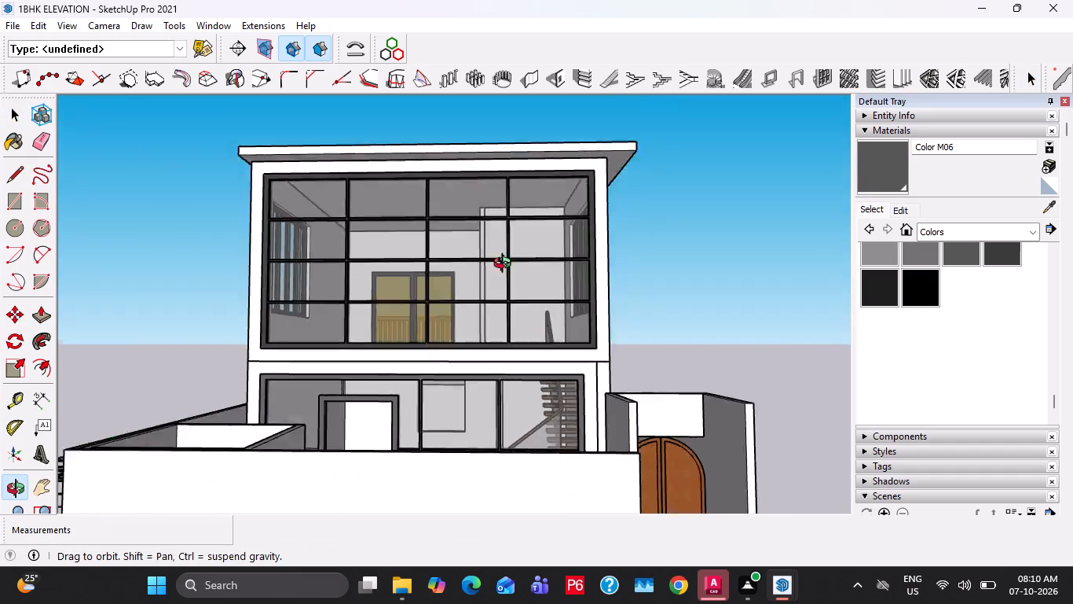
pyautogui.moveTo(506, 265); pyautogui.dragTo(809, 322, button='middle')
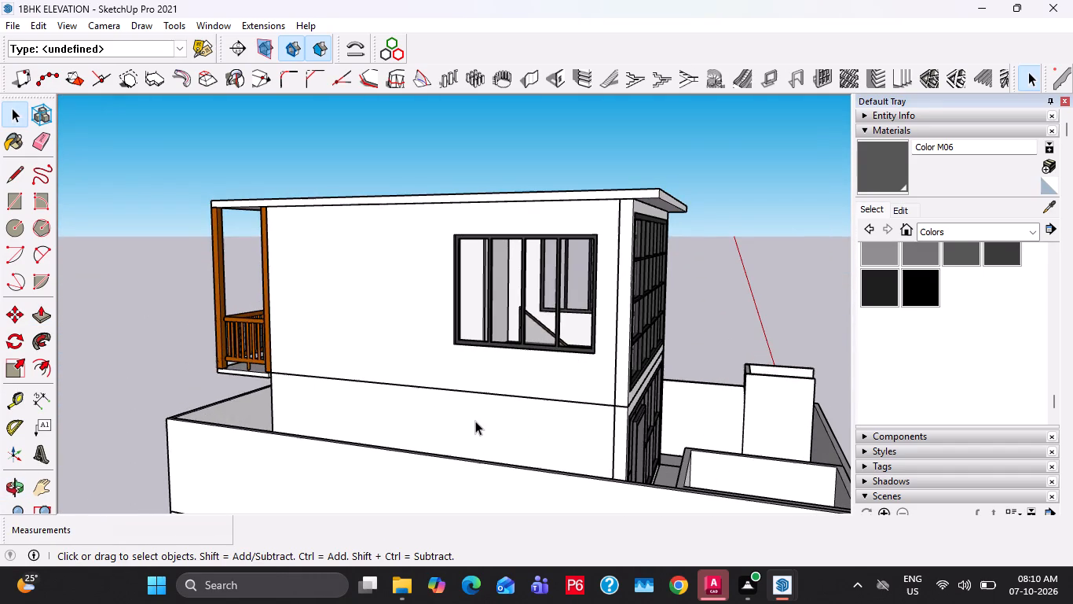
pyautogui.scroll(-3, 475, 421)
pyautogui.moveTo(504, 444); pyautogui.dragTo(0, 540, button='middle')
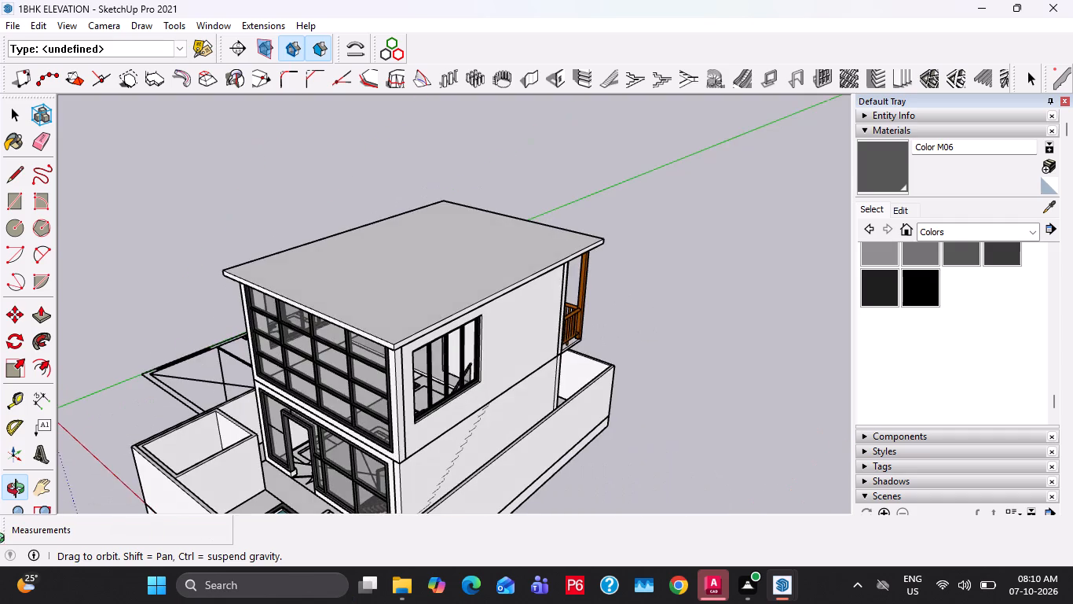
pyautogui.moveTo(0, 540); pyautogui.dragTo(1, 541, button='middle')
# Draw a rectangle about 21'3" by 3' on the floor between the ground-floor front glazing and the pool.
pyautogui.keyDown('shift'); pyautogui.moveTo(345, 486); pyautogui.dragTo(350, 414, button='middle'); pyautogui.keyUp('shift')
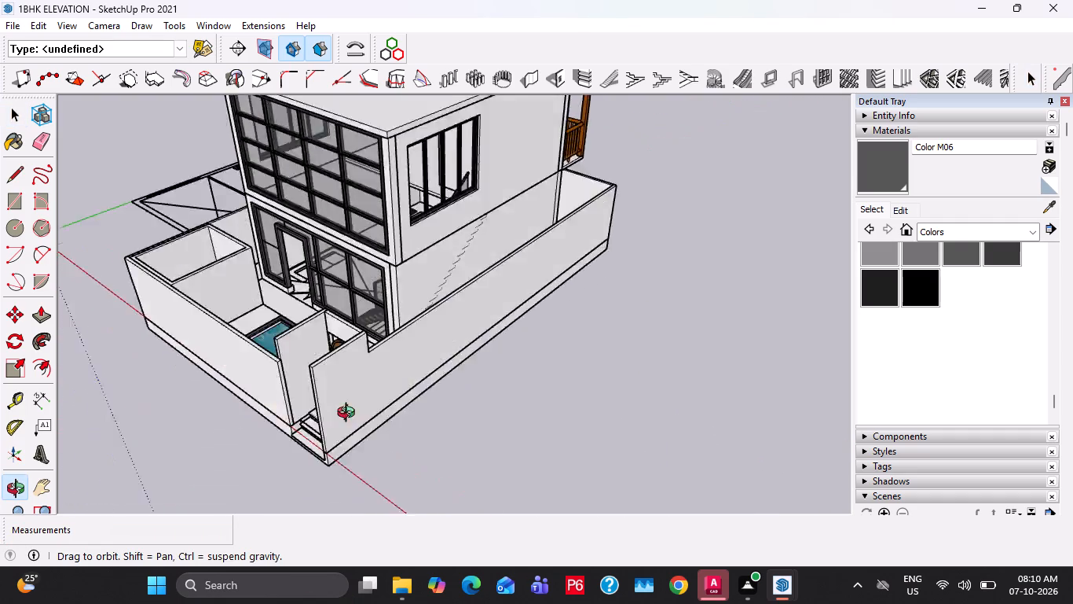
pyautogui.keyDown('shift'); pyautogui.moveTo(350, 414); pyautogui.dragTo(460, 450, button='middle'); pyautogui.keyUp('shift')
pyautogui.scroll(15, 457, 425)
pyautogui.press('t')
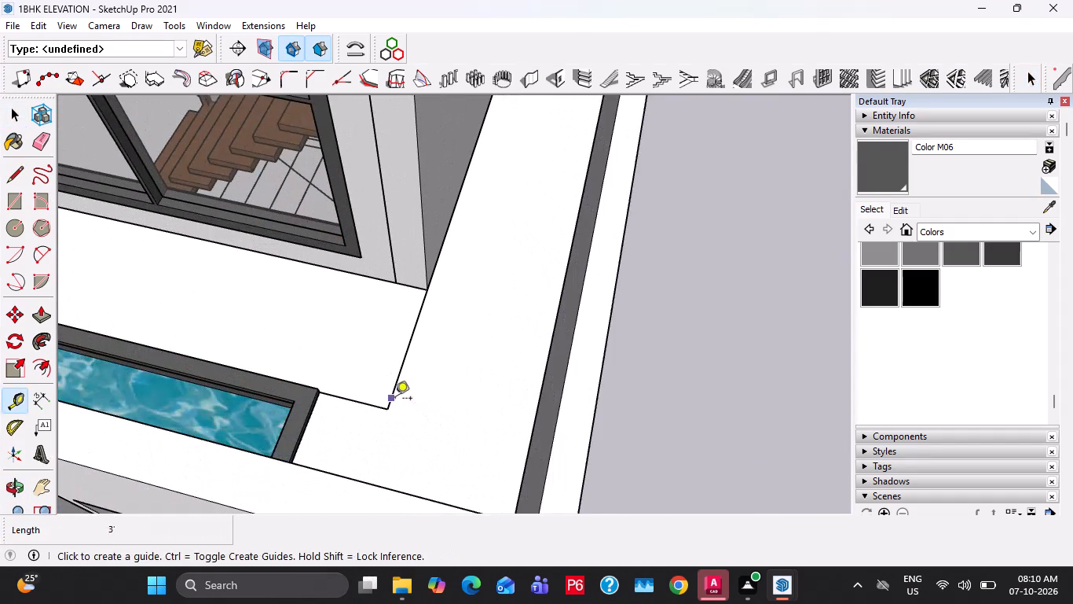
pyautogui.press('space')
pyautogui.write('r')
pyautogui.click(390, 403)
pyautogui.scroll(-1, 83, 319)
pyautogui.keyDown('shift'); pyautogui.moveTo(93, 314); pyautogui.dragTo(769, 467, button='middle'); pyautogui.keyUp('shift')
pyautogui.moveTo(431, 292); pyautogui.dragTo(731, 390, button='middle')
pyautogui.moveTo(292, 474); pyautogui.dragTo(408, 398, button='middle')
pyautogui.scroll(5, 416, 408)
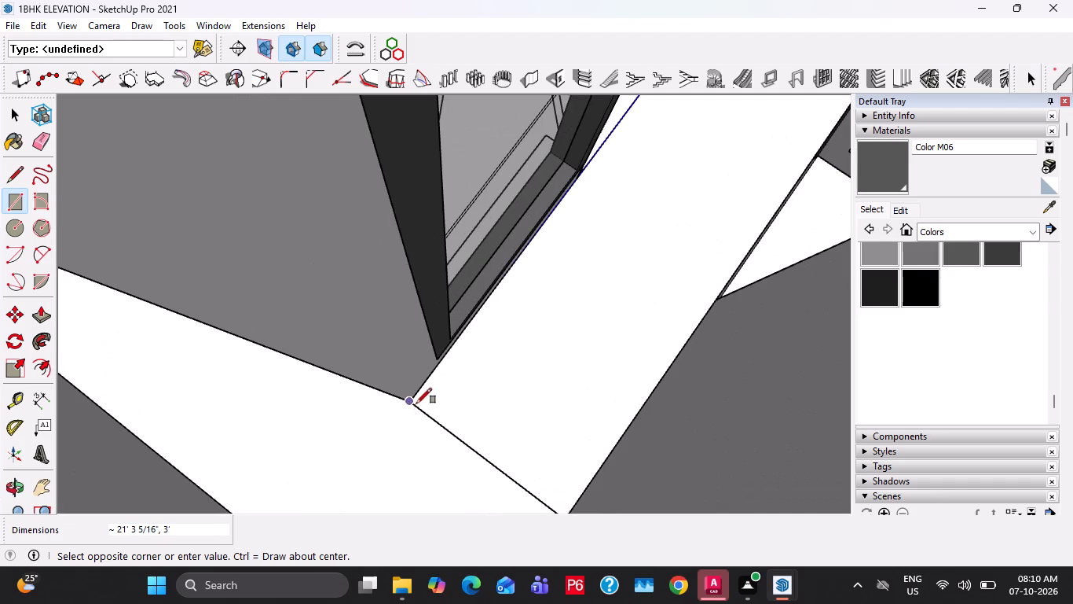
pyautogui.click(416, 403)
pyautogui.press('space')
# Push/Pull the rectangle in front of the ground-floor glazing 9" upward into a raised platform.
pyautogui.click(444, 402)
pyautogui.moveTo(450, 400); pyautogui.dragTo(509, 328, button='middle')
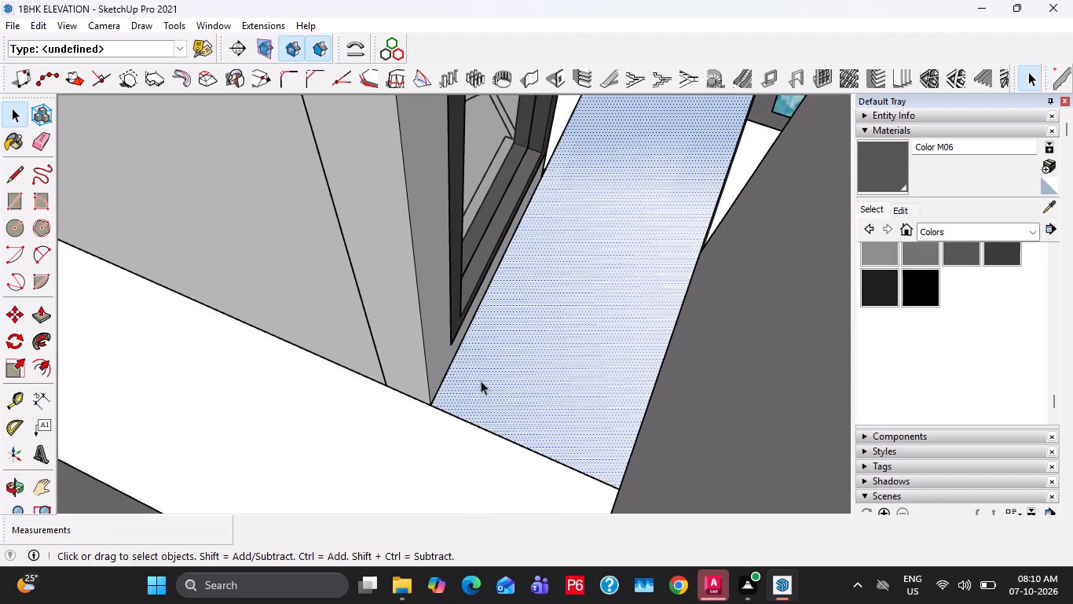
pyautogui.press('p')
pyautogui.click(481, 381)
pyautogui.write('9"')
pyautogui.press('Return')
pyautogui.press('space')
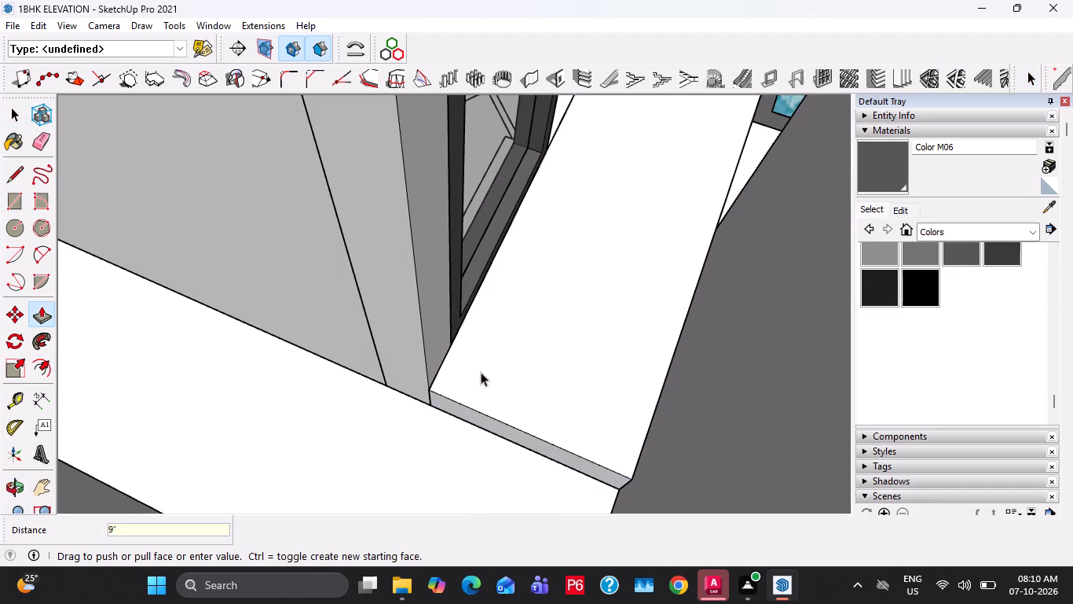
# Make the entire raised platform between the front glazing and the pool a group.
pyautogui.scroll(-6, 481, 372)
pyautogui.keyDown('shift'); pyautogui.moveTo(566, 280); pyautogui.dragTo(236, 418, button='middle'); pyautogui.keyUp('shift')
pyautogui.scroll(-6, 260, 355)
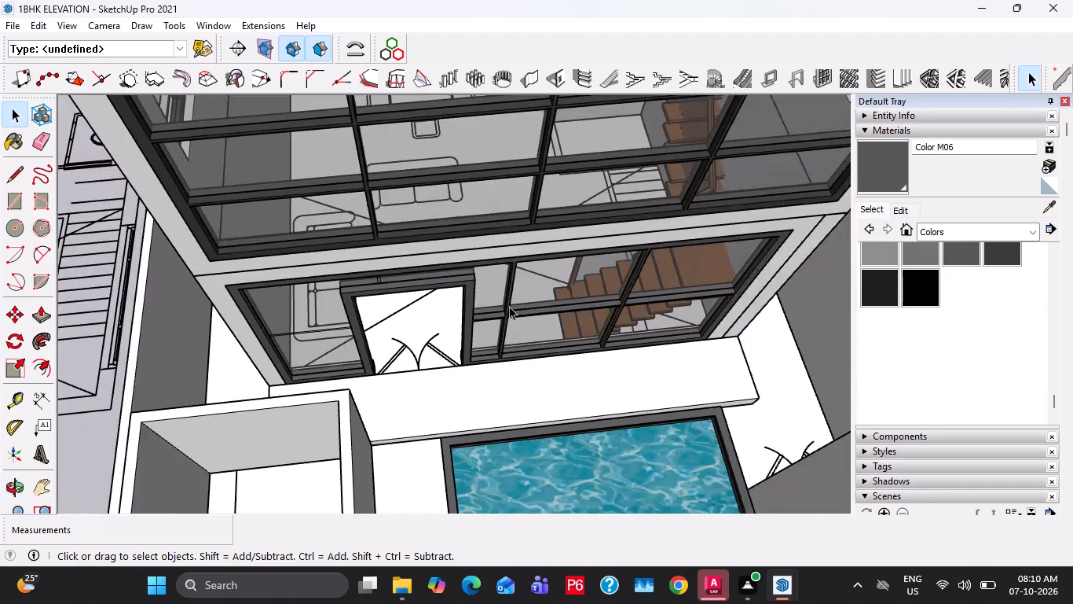
pyautogui.moveTo(514, 309); pyautogui.dragTo(490, 193, button='middle')
pyautogui.scroll(1, 514, 309)
pyautogui.tripleClick(622, 399)
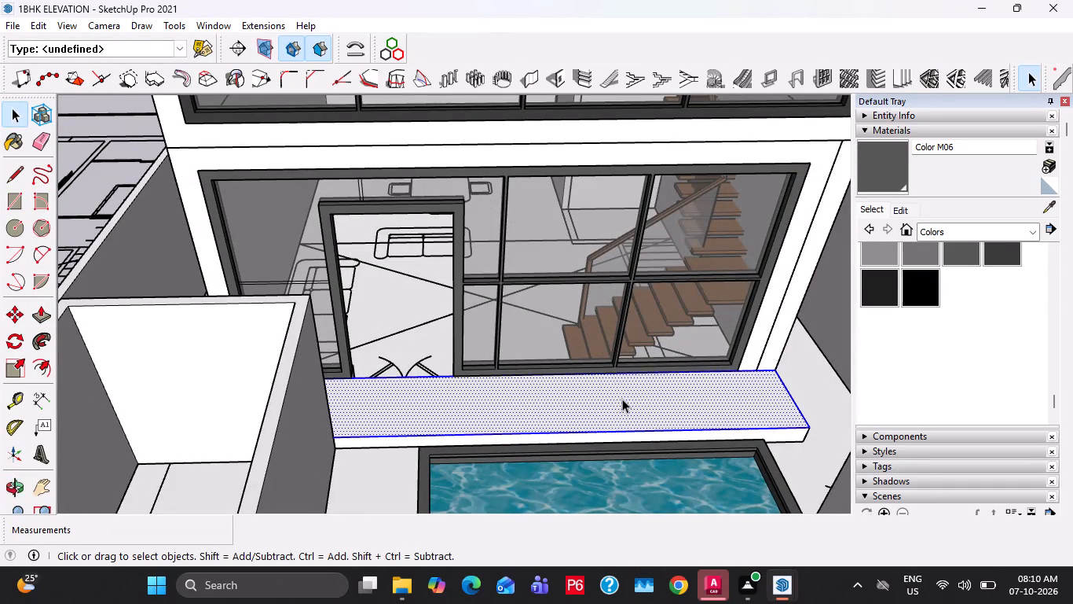
pyautogui.rightClick(622, 399)
pyautogui.click(706, 252)
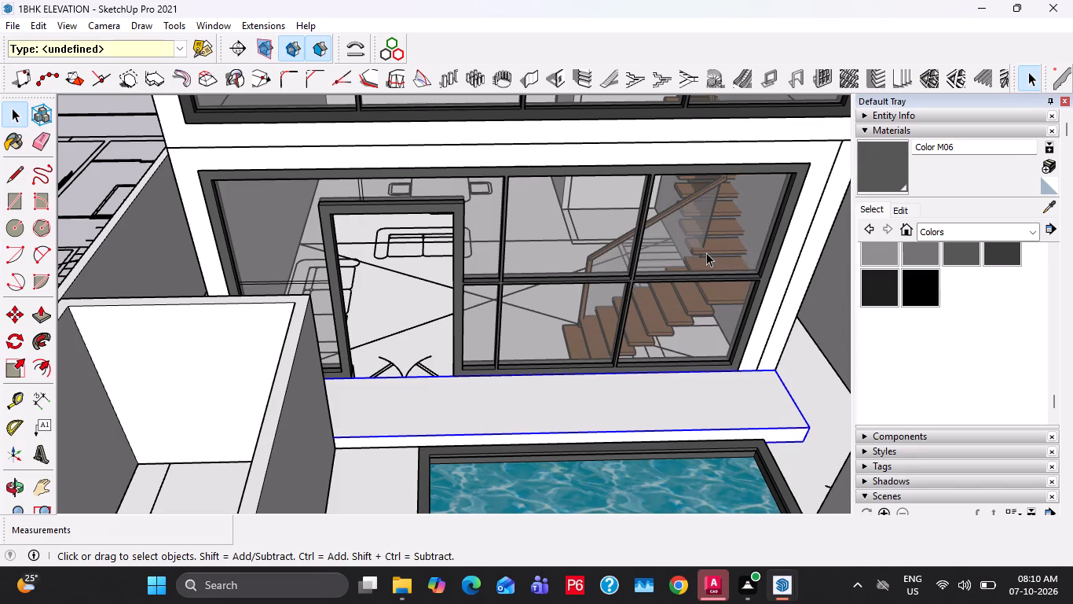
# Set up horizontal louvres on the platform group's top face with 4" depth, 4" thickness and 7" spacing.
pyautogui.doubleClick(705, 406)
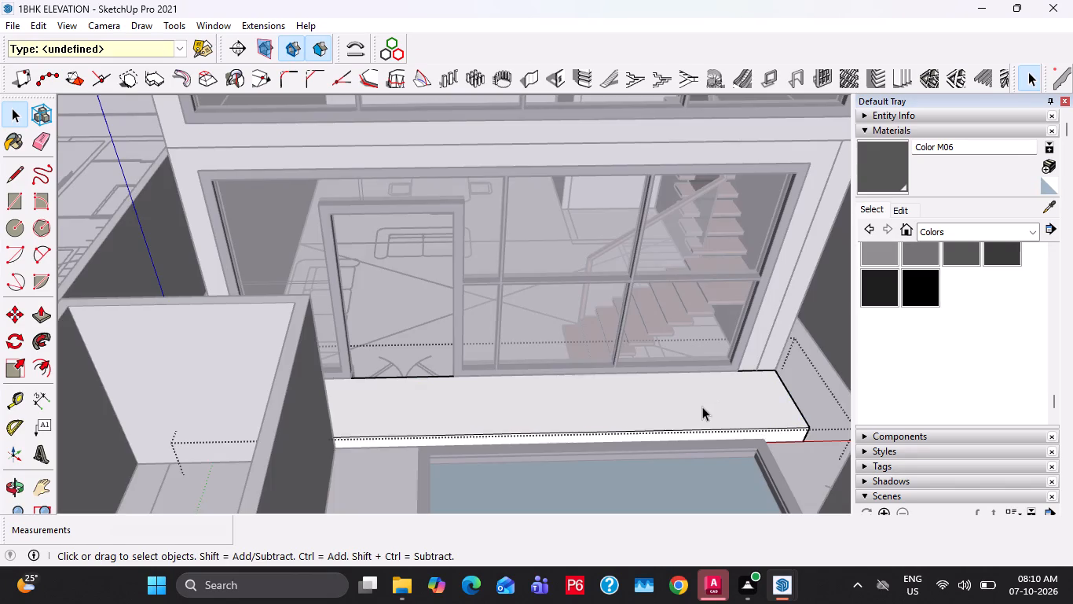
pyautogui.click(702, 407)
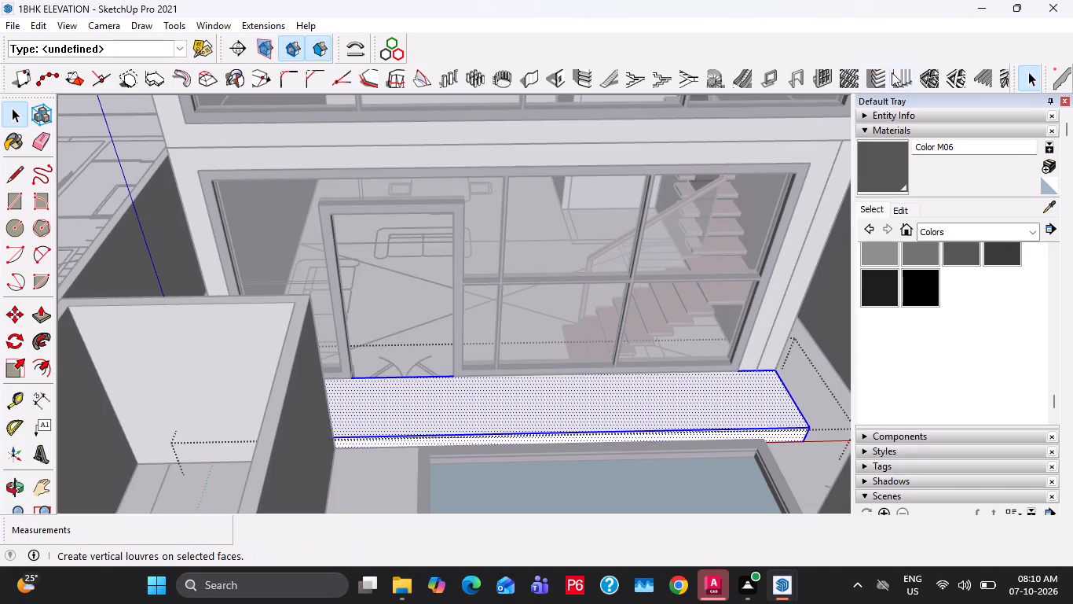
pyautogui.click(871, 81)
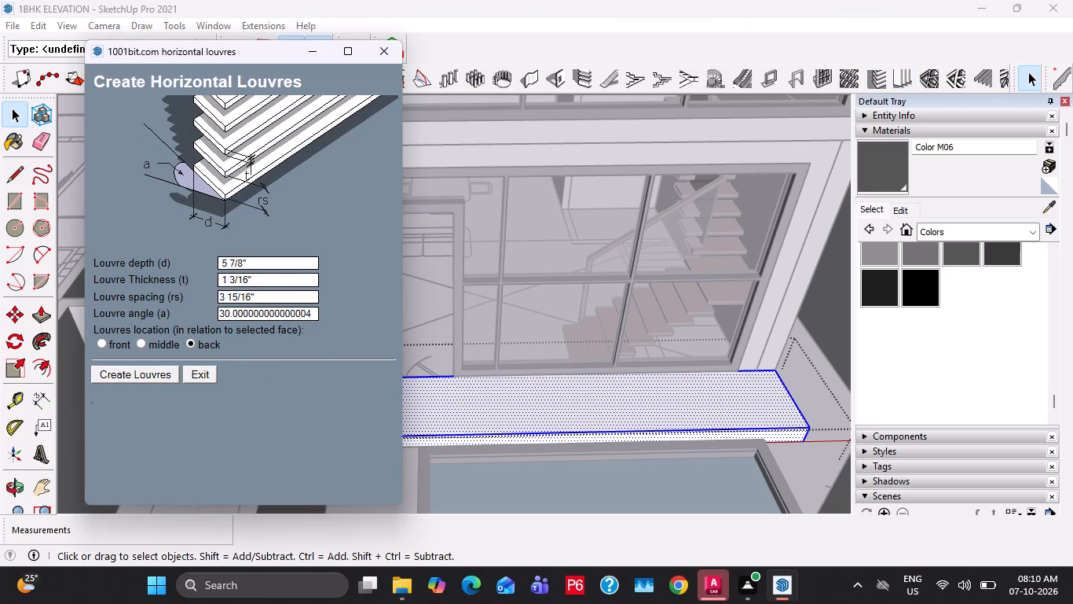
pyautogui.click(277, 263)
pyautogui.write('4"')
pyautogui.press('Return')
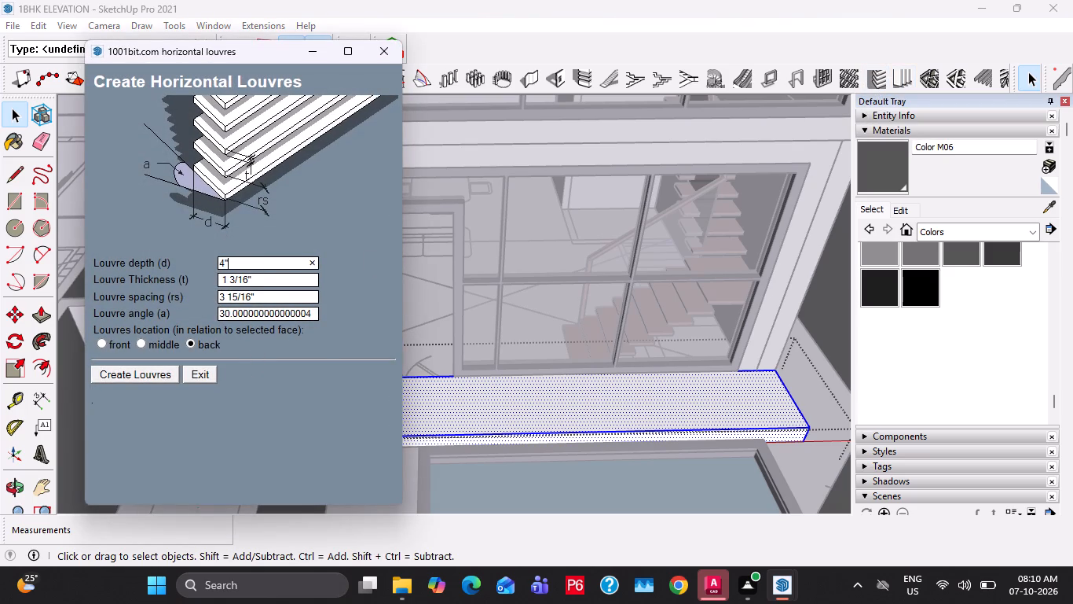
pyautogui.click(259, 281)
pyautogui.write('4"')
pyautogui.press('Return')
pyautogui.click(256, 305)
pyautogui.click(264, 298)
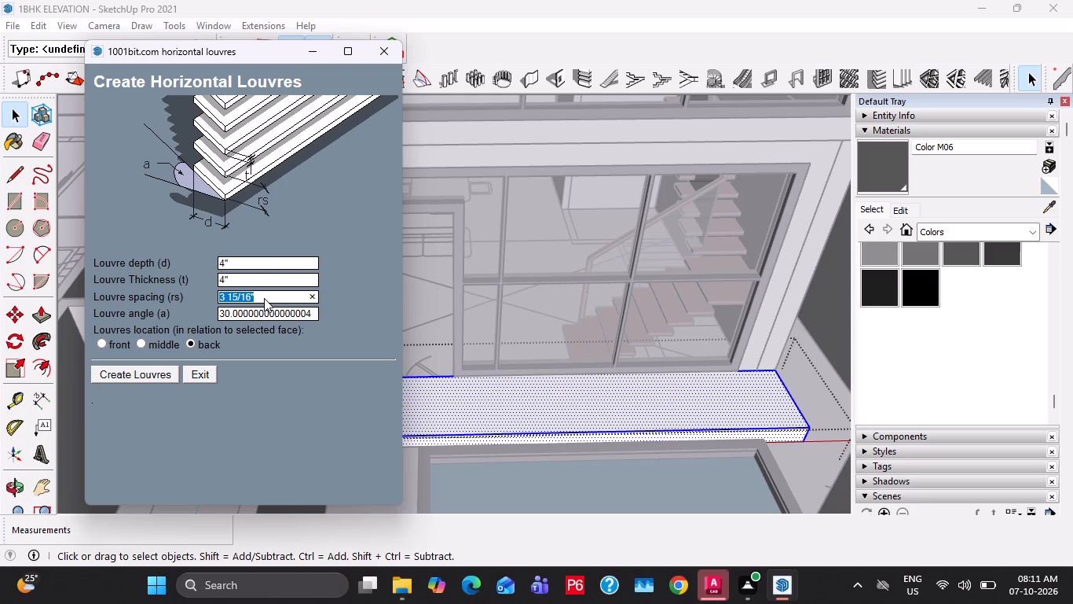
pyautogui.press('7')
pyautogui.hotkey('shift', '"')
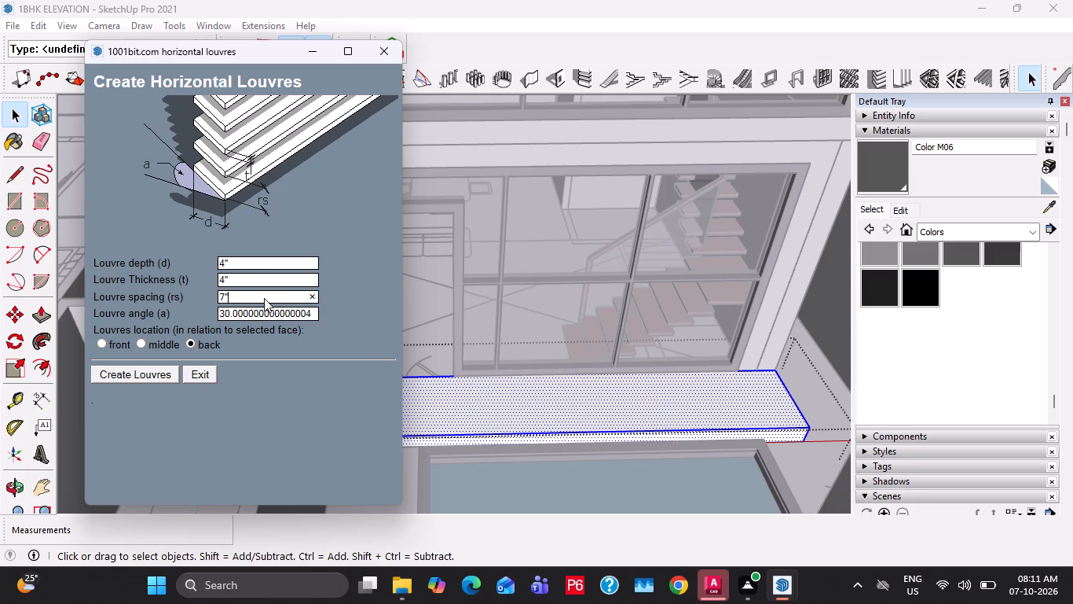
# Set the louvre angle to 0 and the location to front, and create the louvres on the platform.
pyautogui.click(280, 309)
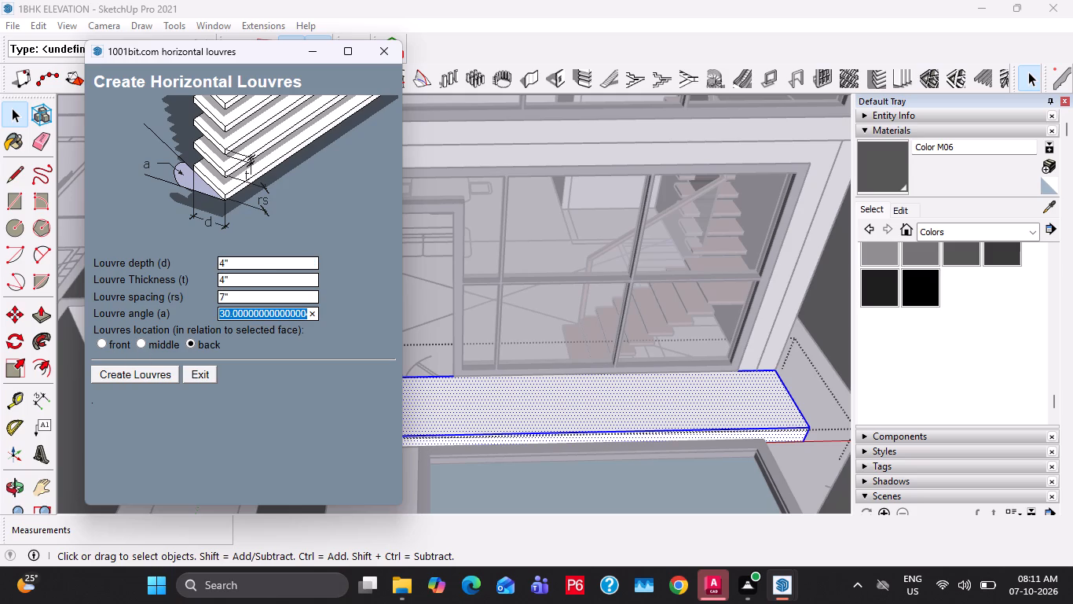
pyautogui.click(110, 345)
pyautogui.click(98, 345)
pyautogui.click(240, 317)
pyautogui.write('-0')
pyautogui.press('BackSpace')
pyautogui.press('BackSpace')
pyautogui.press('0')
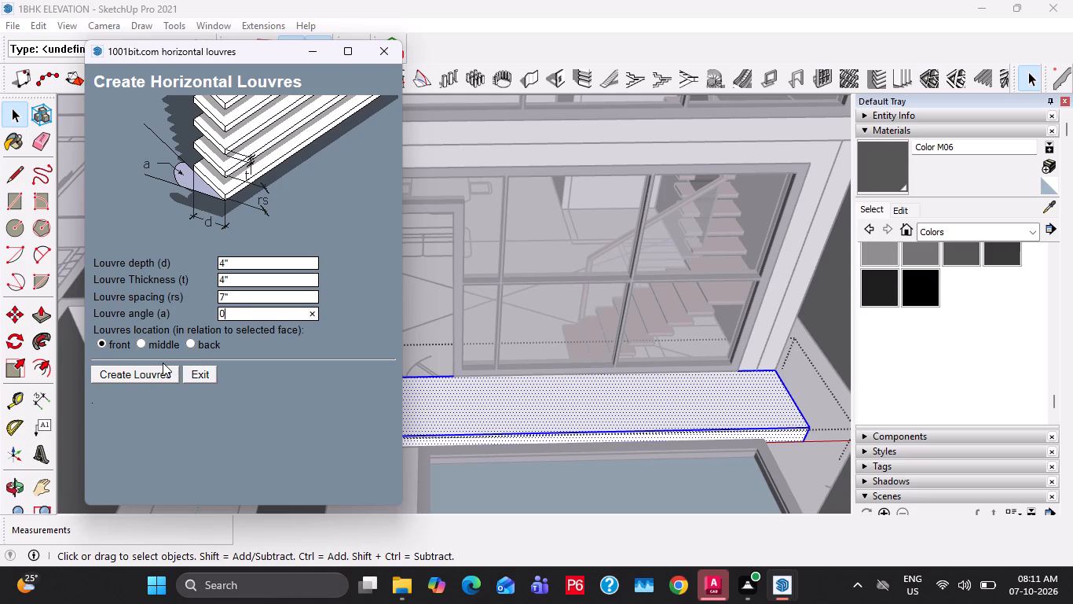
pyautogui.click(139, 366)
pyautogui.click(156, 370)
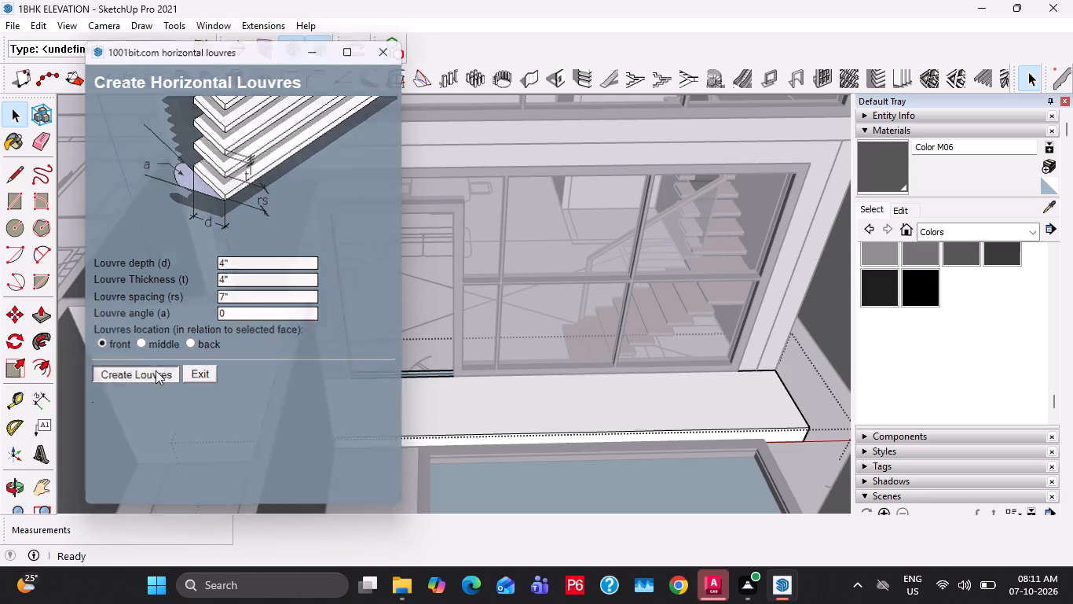
# Examine the louvres created at the platform's edge by the entrance door.
pyautogui.scroll(3, 423, 385)
pyautogui.moveTo(457, 399); pyautogui.dragTo(483, 513, button='middle')
pyautogui.scroll(-4, 476, 403)
pyautogui.keyDown('shift'); pyautogui.moveTo(503, 462); pyautogui.dragTo(489, 378, button='middle'); pyautogui.keyUp('shift')
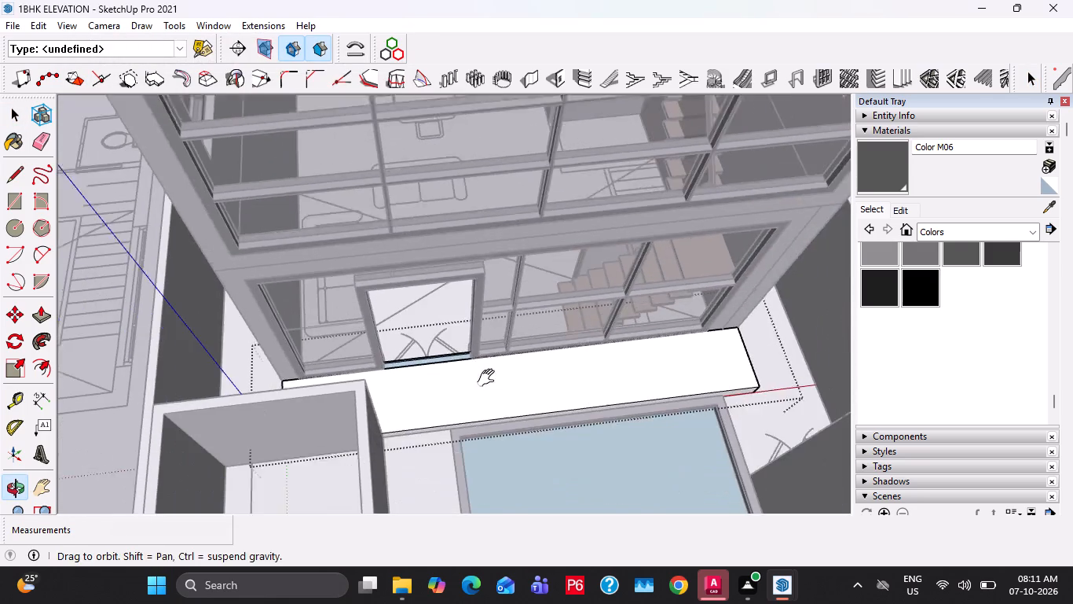
pyautogui.keyDown('shift'); pyautogui.moveTo(489, 378); pyautogui.dragTo(468, 378, button='middle'); pyautogui.keyUp('shift')
pyautogui.scroll(10, 466, 380)
pyautogui.moveTo(340, 342); pyautogui.dragTo(731, 267, button='middle')
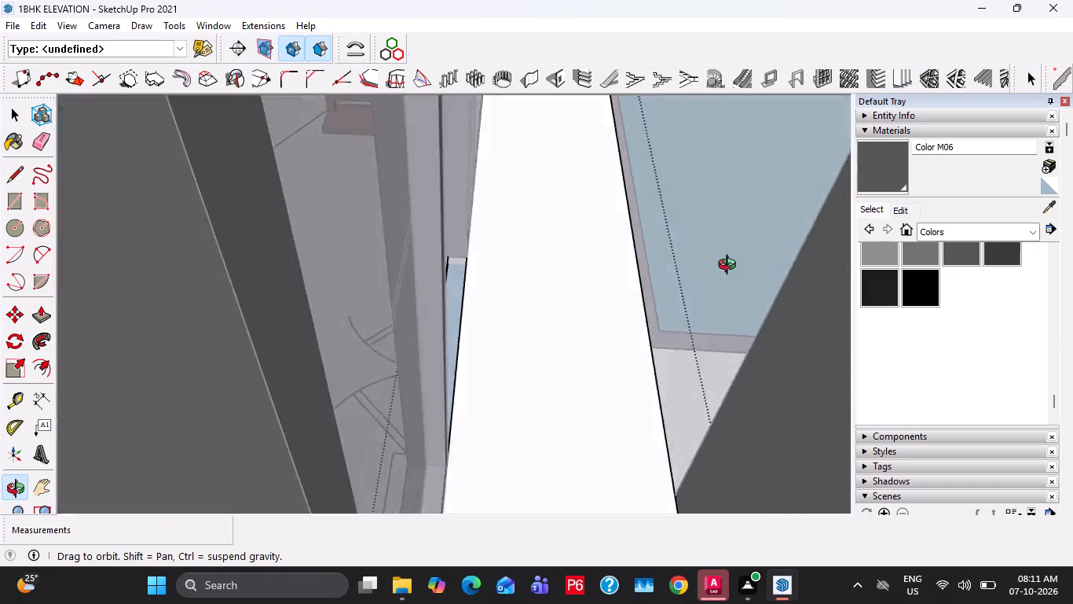
pyautogui.moveTo(731, 267); pyautogui.dragTo(565, 348, button='middle')
pyautogui.scroll(4, 455, 334)
pyautogui.click(430, 300)
pyautogui.moveTo(430, 300); pyautogui.dragTo(591, 311, button='middle')
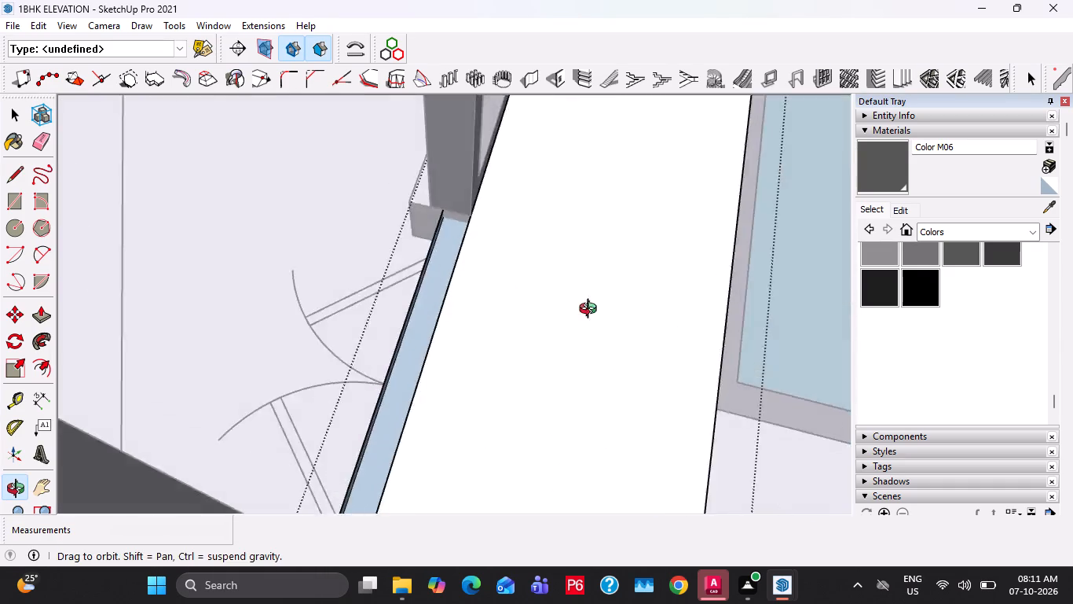
pyautogui.moveTo(591, 311); pyautogui.dragTo(940, 207, button='middle')
pyautogui.scroll(4, 646, 396)
pyautogui.click(482, 389)
pyautogui.click(463, 375)
pyautogui.press('Escape')
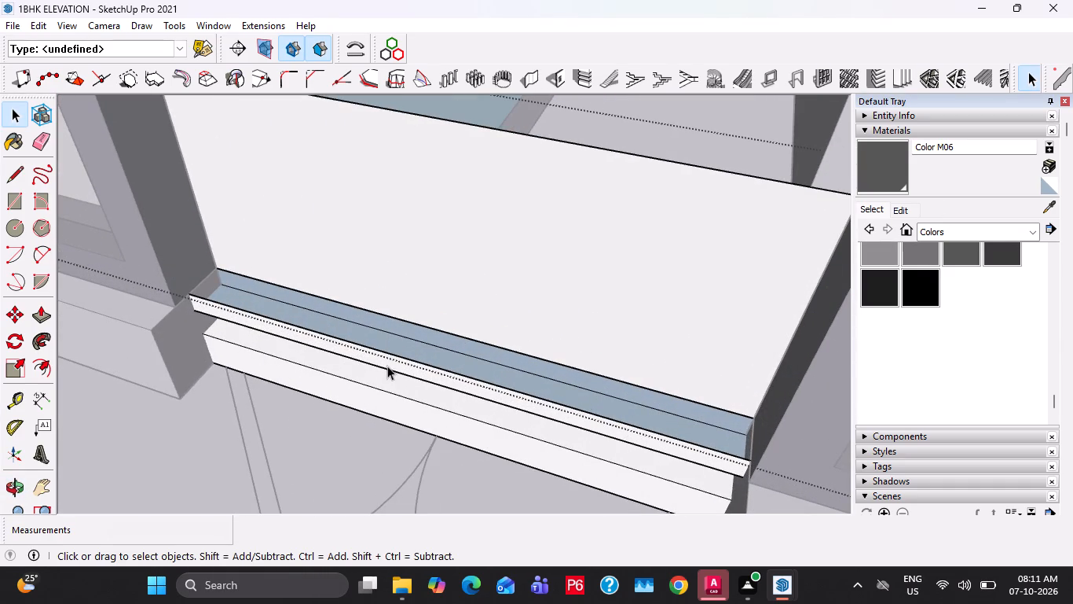
pyautogui.press('Escape')
pyautogui.click(362, 402)
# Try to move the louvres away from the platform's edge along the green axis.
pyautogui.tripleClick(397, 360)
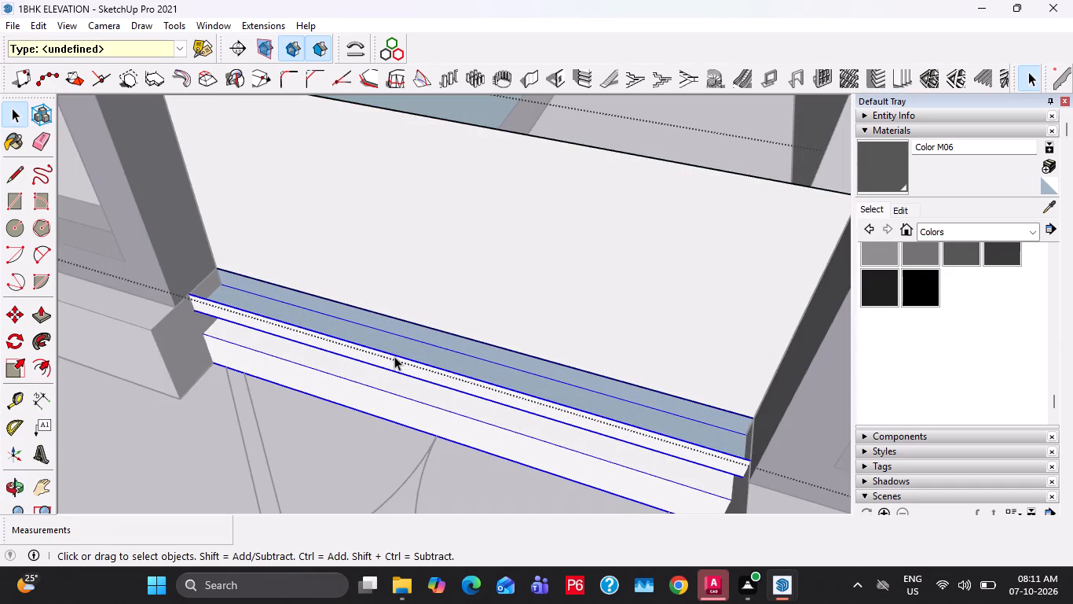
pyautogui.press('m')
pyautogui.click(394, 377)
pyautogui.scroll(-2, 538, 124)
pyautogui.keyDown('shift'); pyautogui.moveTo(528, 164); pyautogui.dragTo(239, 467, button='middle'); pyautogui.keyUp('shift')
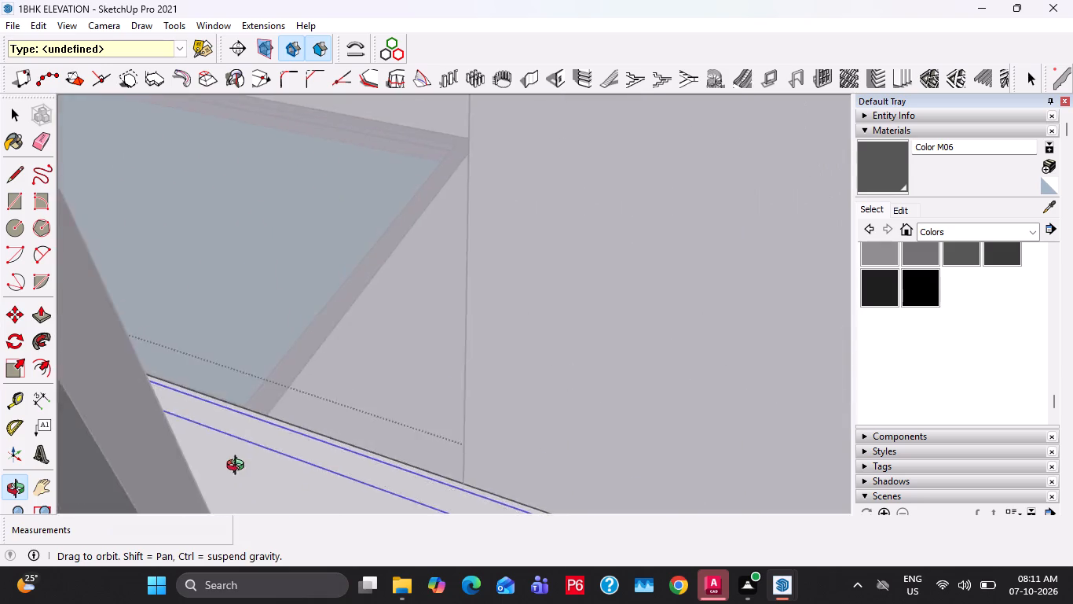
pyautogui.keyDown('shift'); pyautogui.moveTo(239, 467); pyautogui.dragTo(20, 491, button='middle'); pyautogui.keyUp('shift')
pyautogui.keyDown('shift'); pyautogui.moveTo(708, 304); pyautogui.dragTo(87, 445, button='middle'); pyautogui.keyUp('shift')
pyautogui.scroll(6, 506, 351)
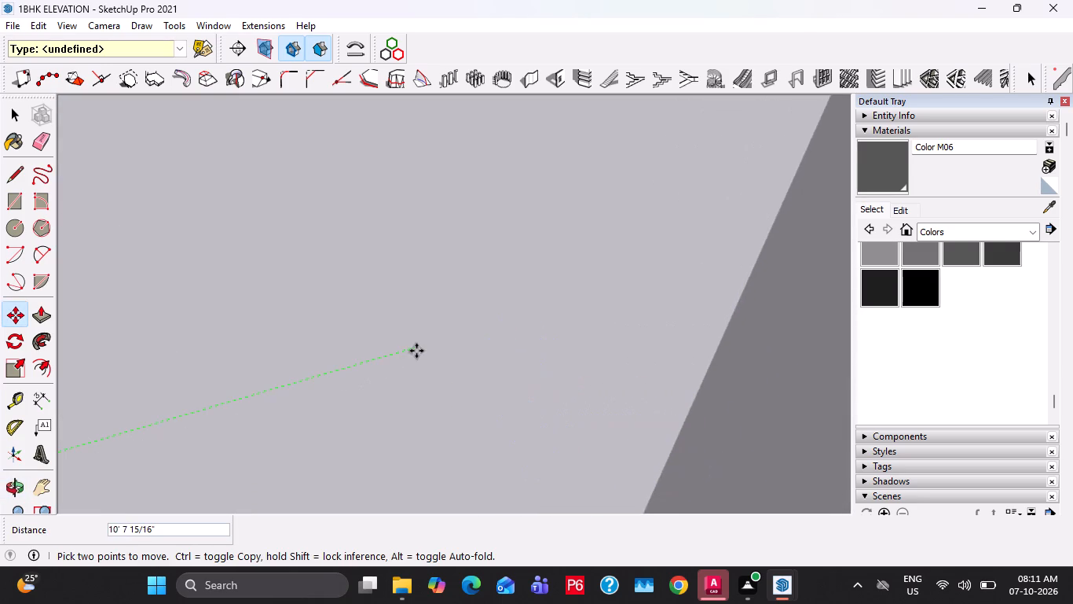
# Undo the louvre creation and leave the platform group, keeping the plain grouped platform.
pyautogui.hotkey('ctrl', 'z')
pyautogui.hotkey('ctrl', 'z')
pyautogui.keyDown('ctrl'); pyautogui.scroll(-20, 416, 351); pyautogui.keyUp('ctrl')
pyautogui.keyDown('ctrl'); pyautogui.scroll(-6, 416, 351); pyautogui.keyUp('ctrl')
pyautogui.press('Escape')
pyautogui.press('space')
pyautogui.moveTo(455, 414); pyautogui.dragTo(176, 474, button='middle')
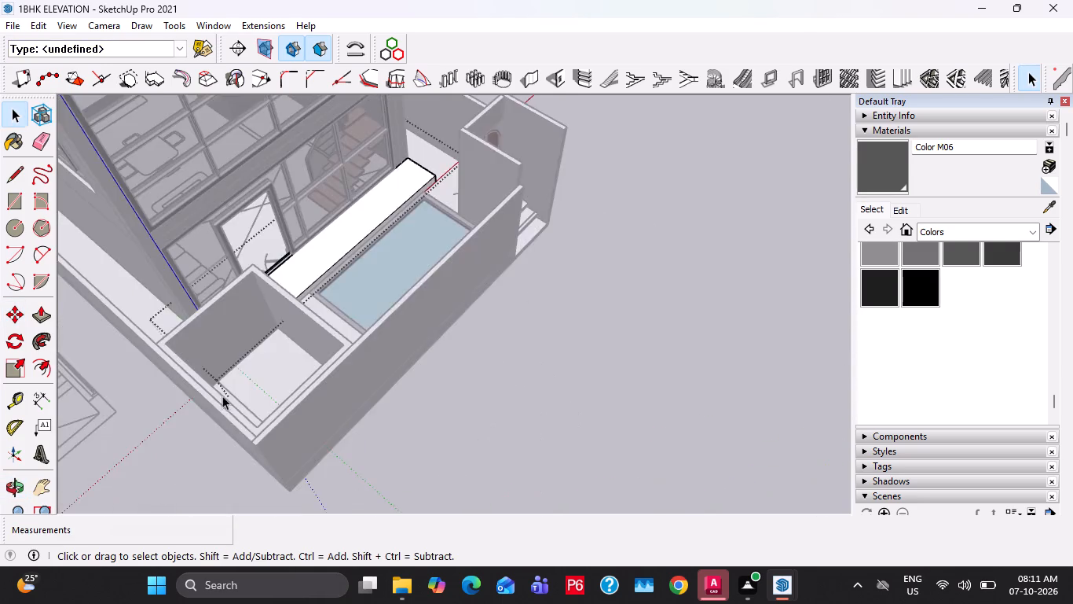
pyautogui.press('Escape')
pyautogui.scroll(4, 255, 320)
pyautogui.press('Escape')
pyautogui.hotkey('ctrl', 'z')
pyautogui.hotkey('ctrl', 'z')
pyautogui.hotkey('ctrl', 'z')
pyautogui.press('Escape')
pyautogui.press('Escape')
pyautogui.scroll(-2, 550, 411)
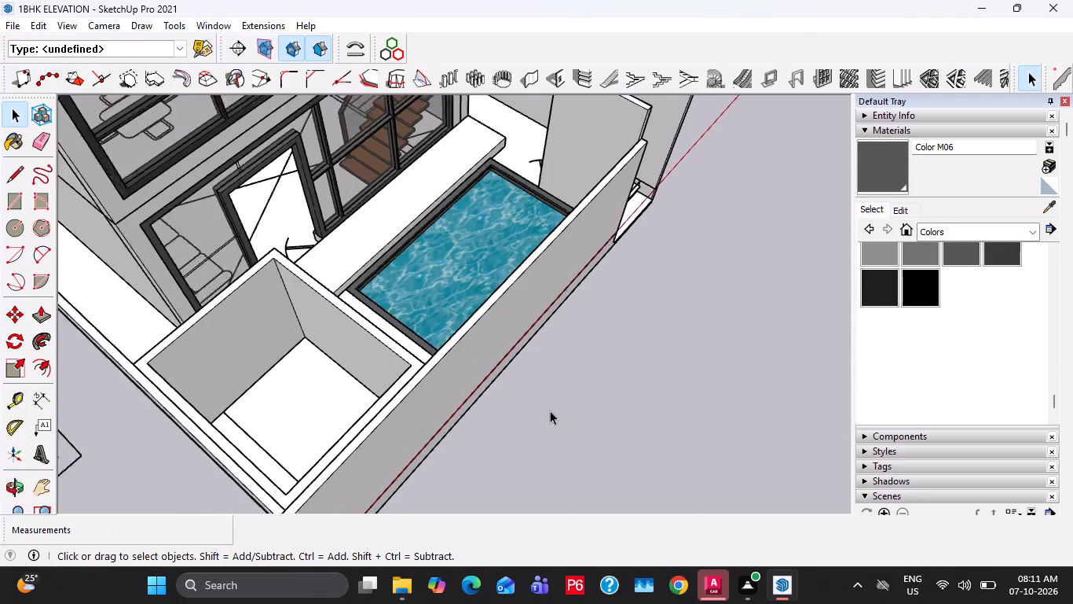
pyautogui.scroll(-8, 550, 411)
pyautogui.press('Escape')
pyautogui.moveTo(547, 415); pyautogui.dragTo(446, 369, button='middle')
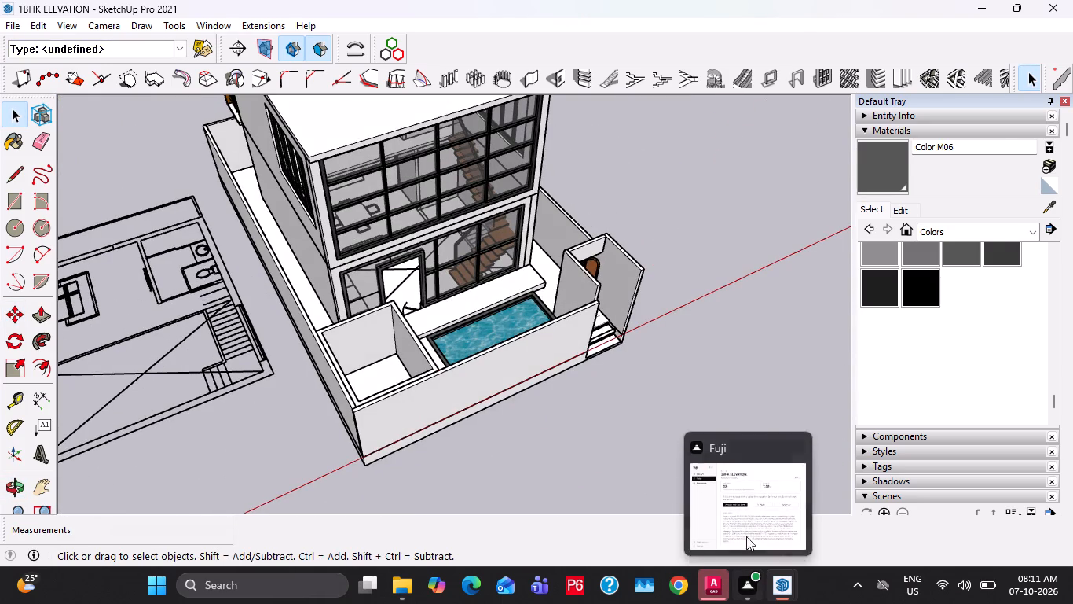
# Save the 1BHK ELEVATION model.
pyautogui.hotkey('ctrl', 's')
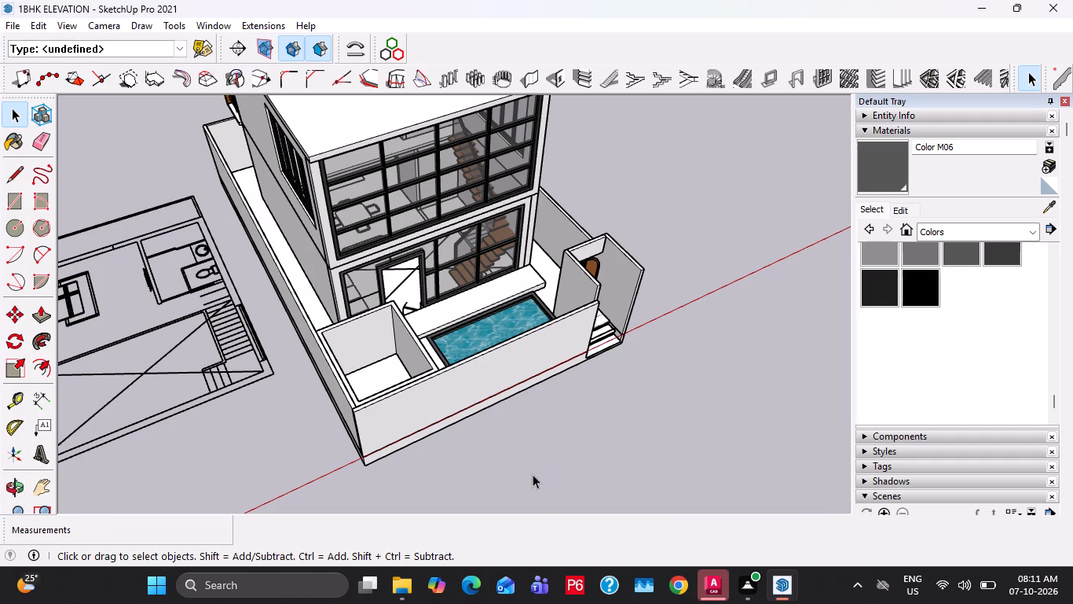
# Delete all guides from the model.
pyautogui.click(38, 20)
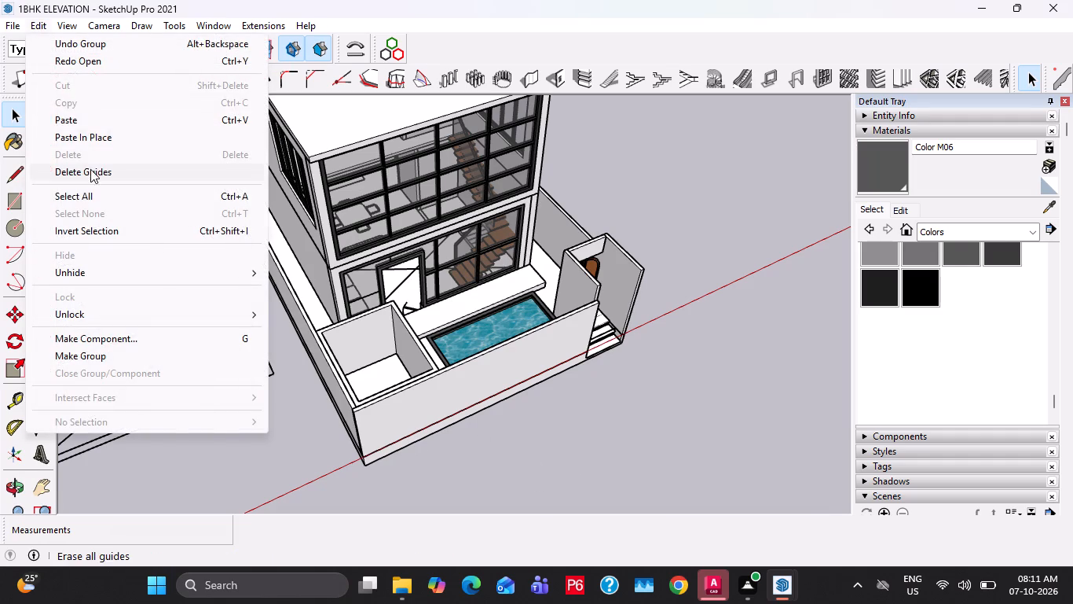
pyautogui.click(90, 169)
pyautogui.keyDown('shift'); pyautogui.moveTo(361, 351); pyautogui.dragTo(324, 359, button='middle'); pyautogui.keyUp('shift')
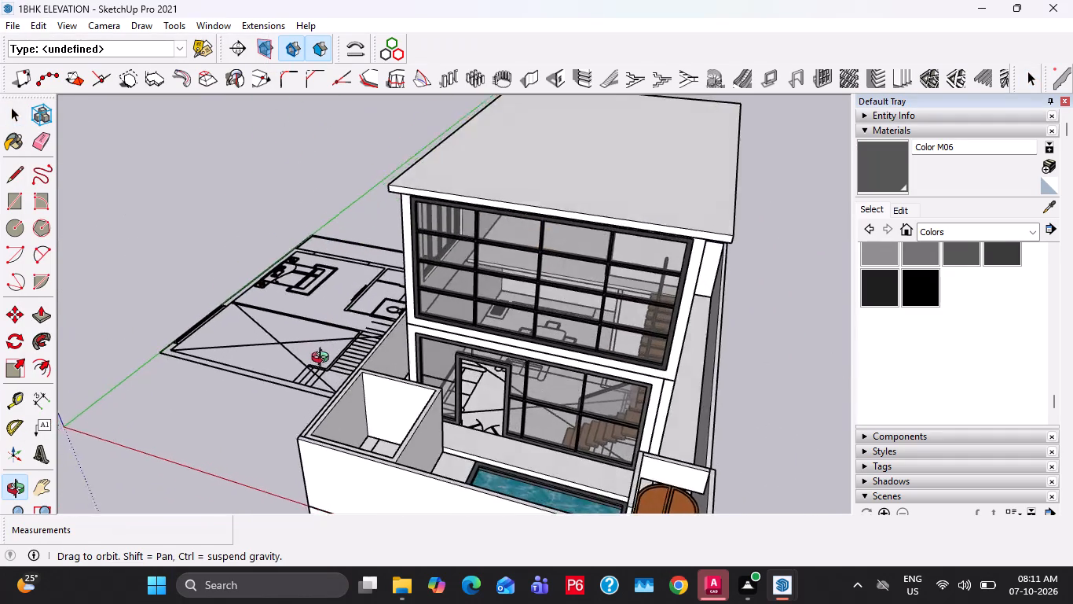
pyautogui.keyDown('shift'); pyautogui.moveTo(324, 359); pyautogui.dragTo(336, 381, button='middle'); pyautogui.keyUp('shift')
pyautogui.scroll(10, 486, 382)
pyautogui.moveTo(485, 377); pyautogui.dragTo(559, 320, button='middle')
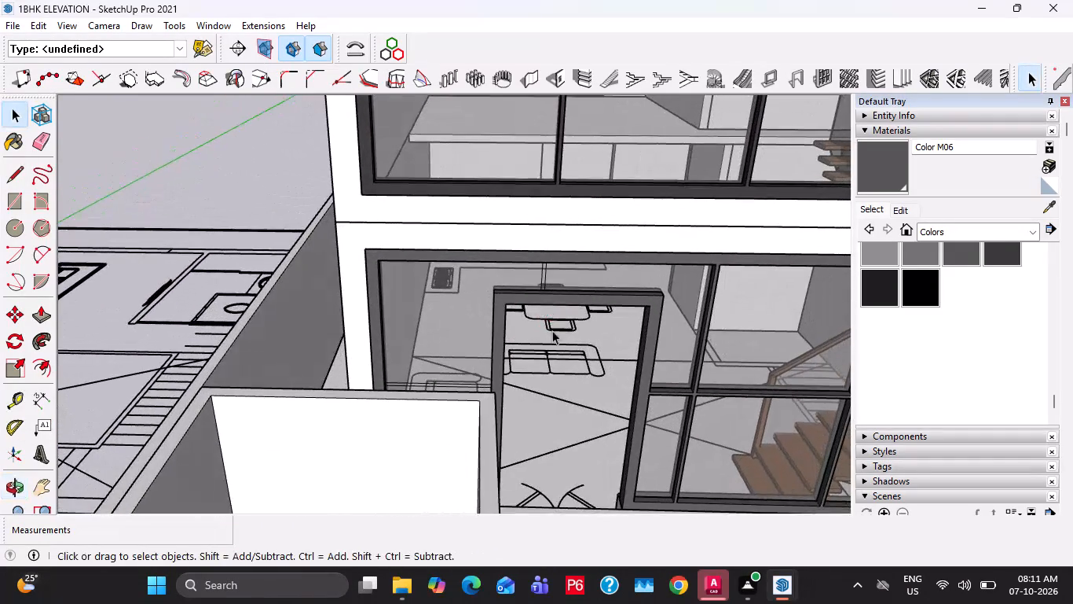
# Trace the kitchen counter on the floor plan with two adjoining rectangles, 6' by 2' around the stove and 9'4" by 2' along the back wall.
pyautogui.scroll(12, 554, 352)
pyautogui.keyDown('shift'); pyautogui.moveTo(687, 307); pyautogui.dragTo(634, 395, button='middle'); pyautogui.keyUp('shift')
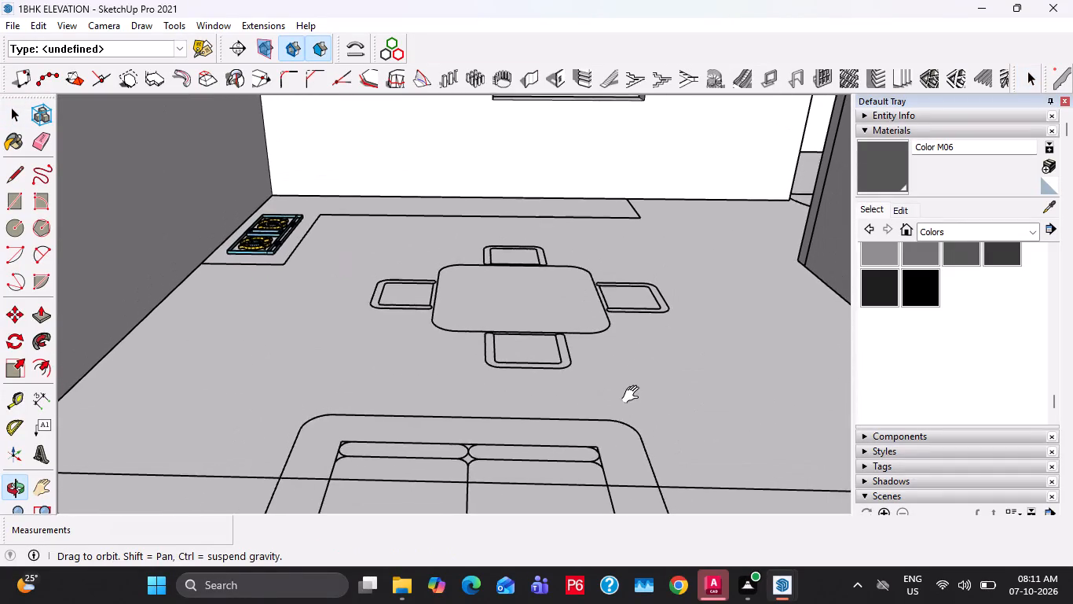
pyautogui.keyDown('shift'); pyautogui.moveTo(634, 395); pyautogui.dragTo(643, 422, button='middle'); pyautogui.keyUp('shift')
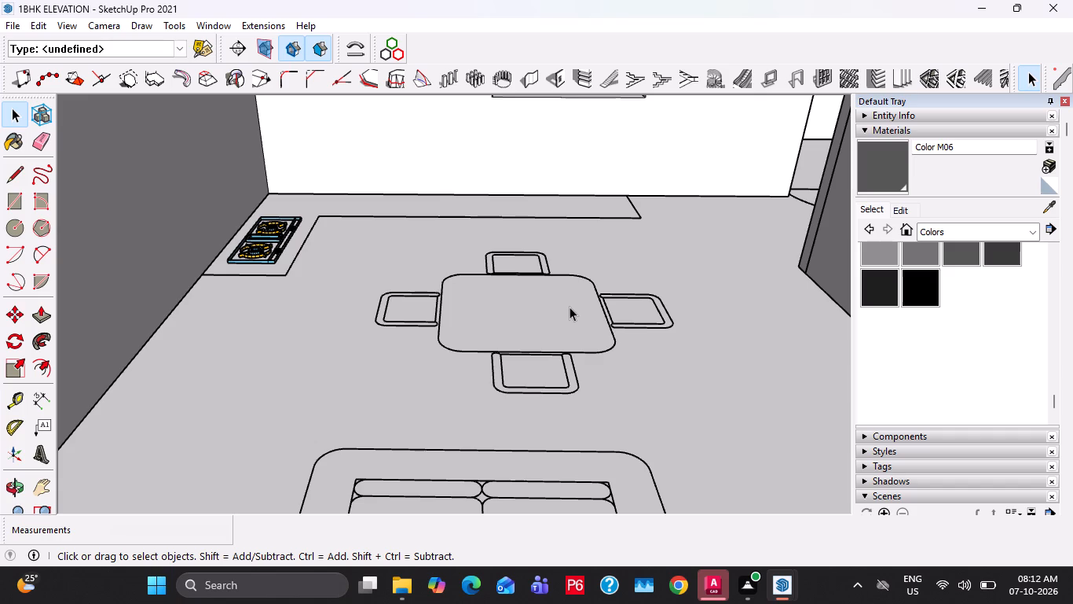
pyautogui.moveTo(664, 359); pyautogui.dragTo(710, 411, button='middle')
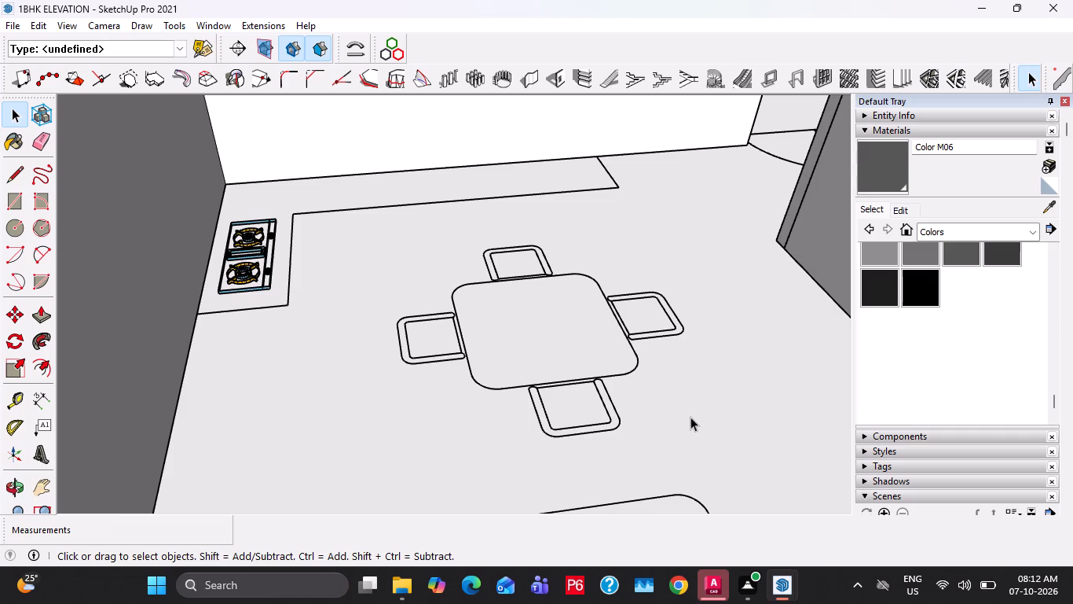
pyautogui.moveTo(687, 428); pyautogui.dragTo(640, 456, button='middle')
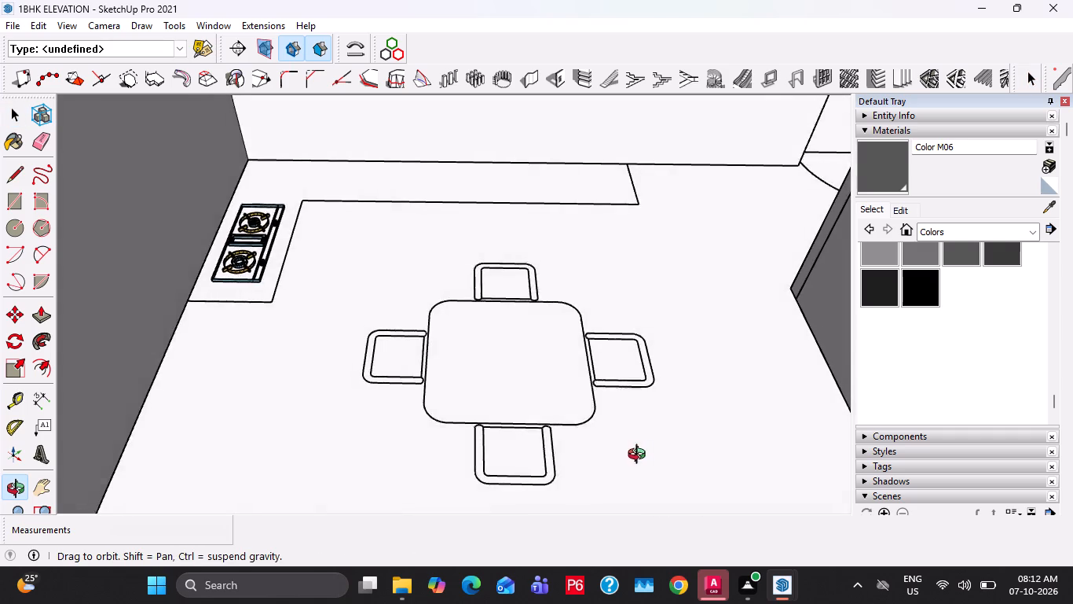
pyautogui.moveTo(640, 456); pyautogui.dragTo(612, 442, button='middle')
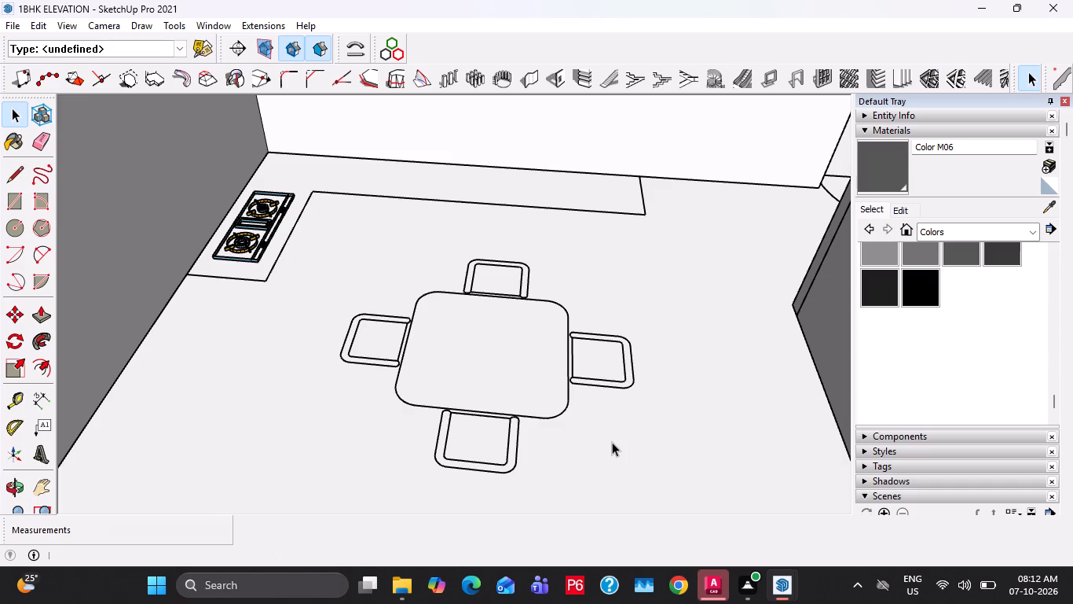
pyautogui.moveTo(612, 442); pyautogui.dragTo(612, 457, button='middle')
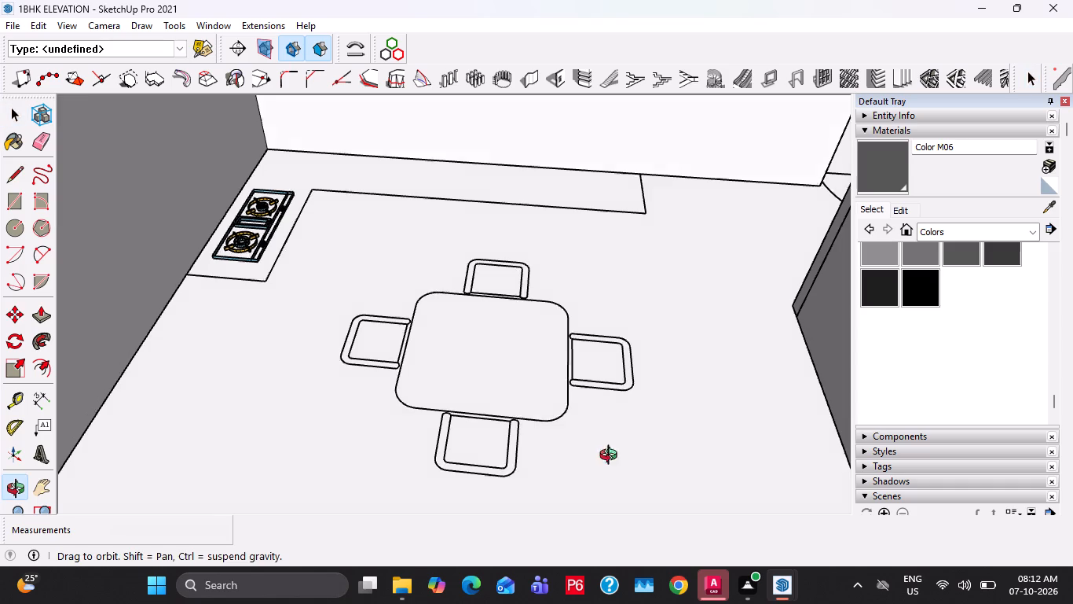
pyautogui.moveTo(612, 457); pyautogui.dragTo(515, 482, button='middle')
pyautogui.moveTo(515, 482); pyautogui.dragTo(525, 484, button='middle')
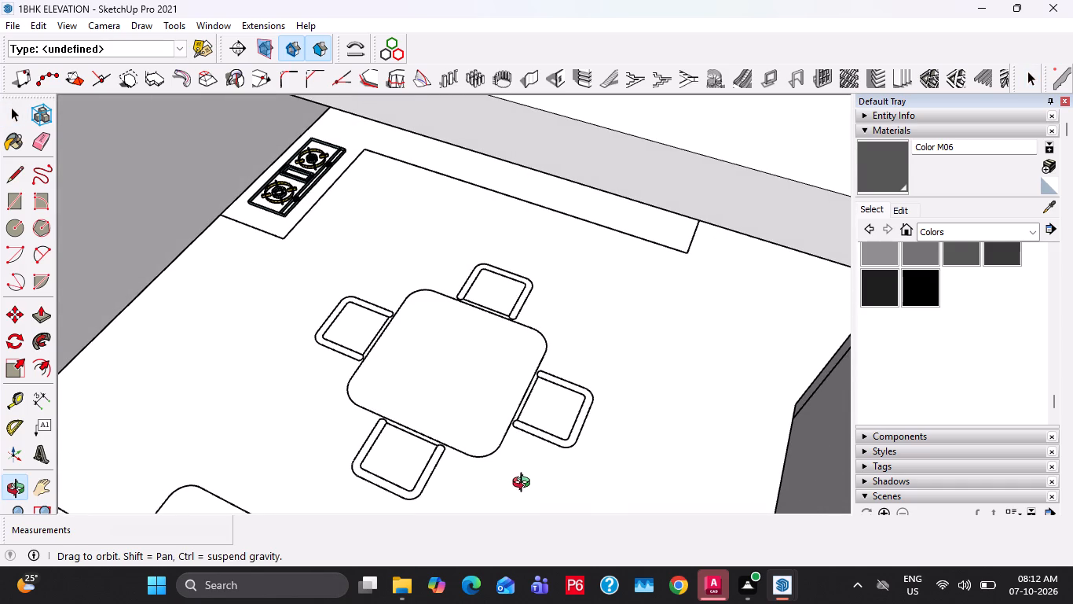
pyautogui.moveTo(525, 484); pyautogui.dragTo(523, 484, button='middle')
pyautogui.scroll(3, 244, 278)
pyautogui.press('r')
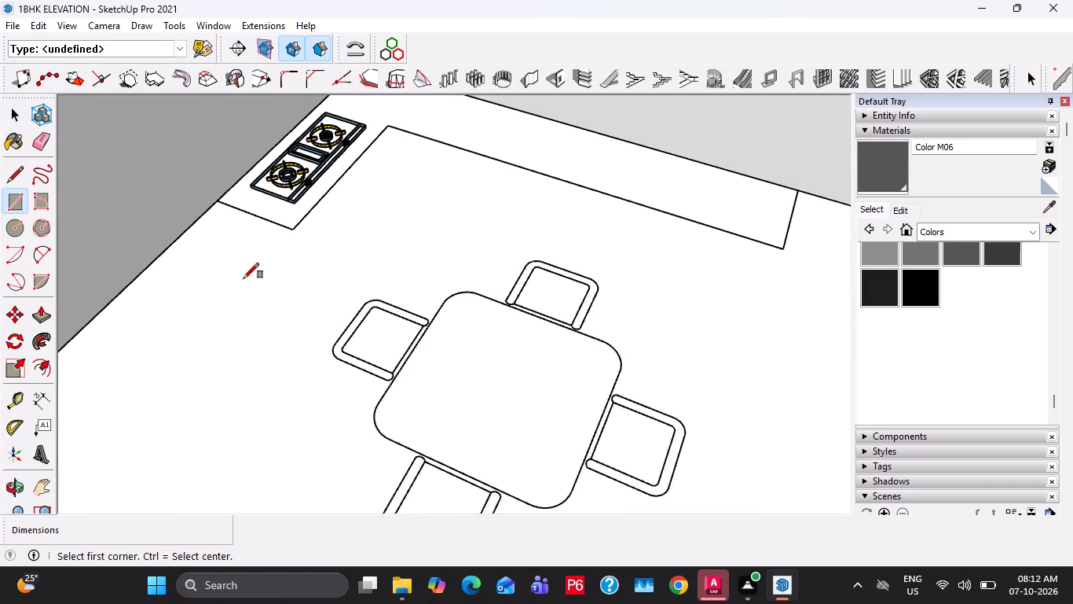
pyautogui.click(297, 225)
pyautogui.keyDown('shift'); pyautogui.moveTo(350, 190); pyautogui.dragTo(372, 324, button='middle'); pyautogui.keyUp('shift')
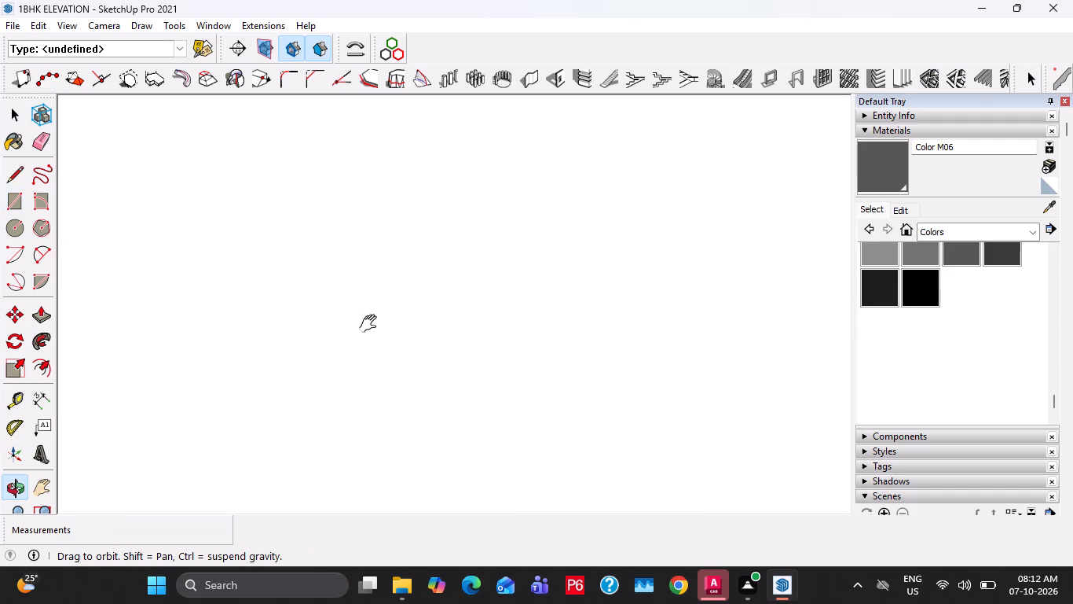
pyautogui.keyDown('shift'); pyautogui.moveTo(372, 324); pyautogui.dragTo(372, 253, button='middle'); pyautogui.keyUp('shift')
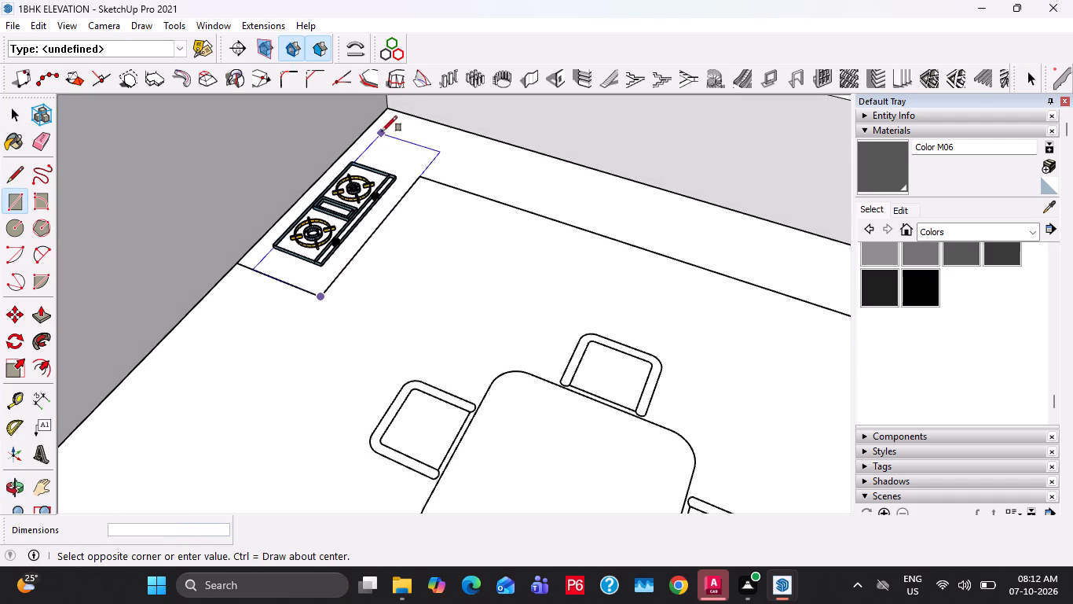
pyautogui.click(390, 108)
pyautogui.click(460, 127)
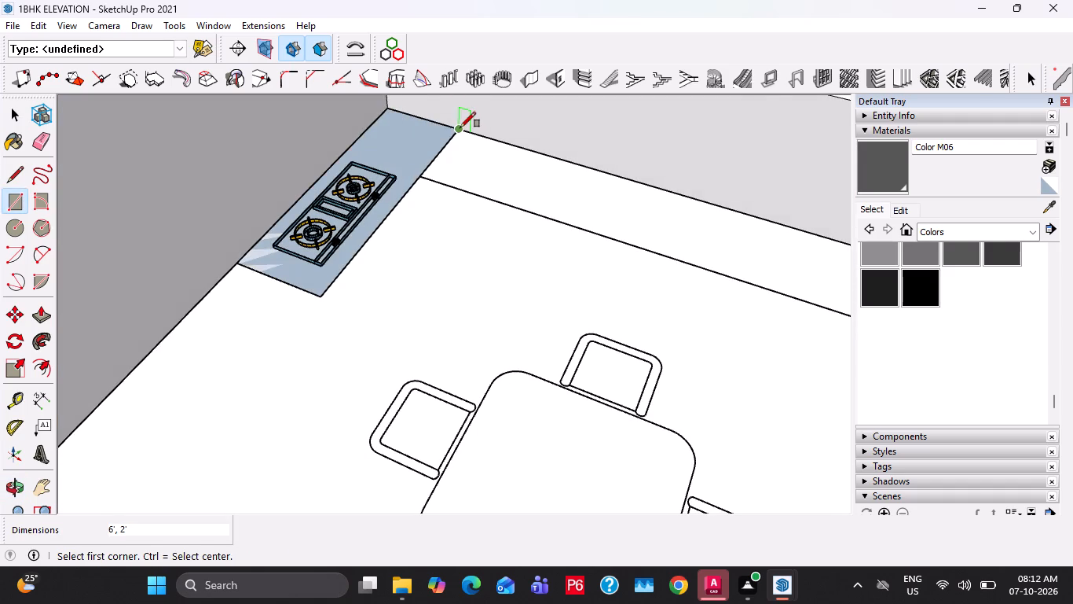
pyautogui.keyDown('shift'); pyautogui.moveTo(601, 227); pyautogui.dragTo(520, 239, button='middle'); pyautogui.keyUp('shift')
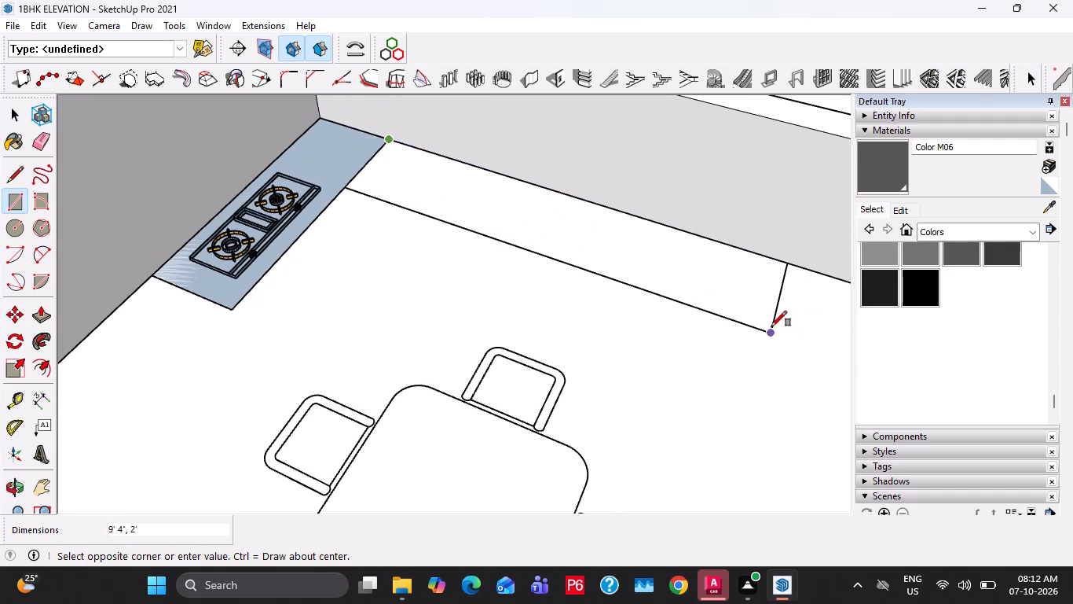
pyautogui.click(771, 326)
# Erase the dividing edge between the two counter rectangles to merge them into one L-shaped face.
pyautogui.press('space')
pyautogui.press('r')
pyautogui.press('e')
pyautogui.click(361, 159)
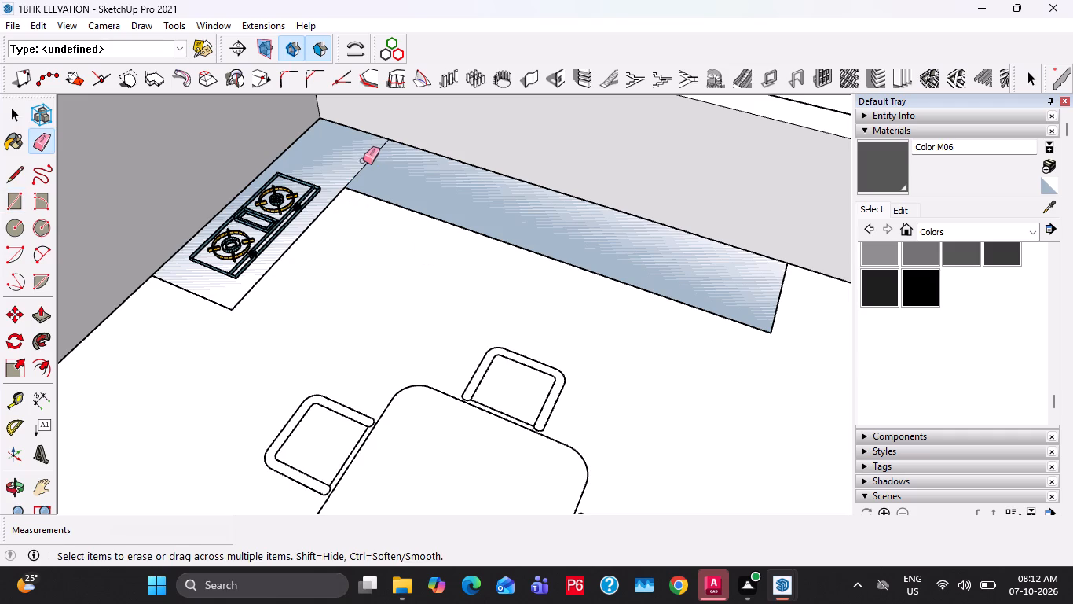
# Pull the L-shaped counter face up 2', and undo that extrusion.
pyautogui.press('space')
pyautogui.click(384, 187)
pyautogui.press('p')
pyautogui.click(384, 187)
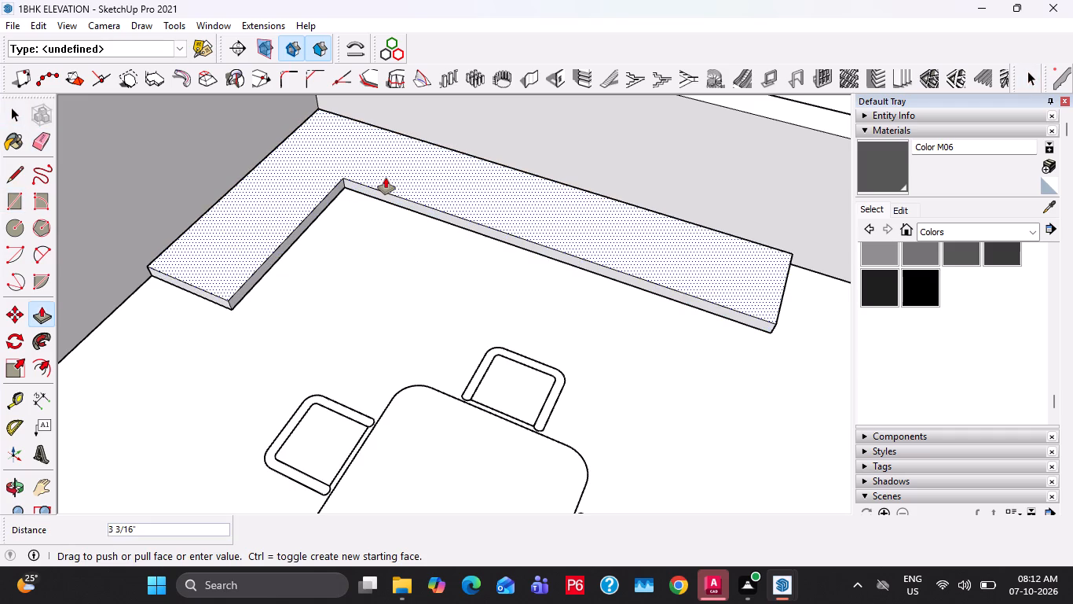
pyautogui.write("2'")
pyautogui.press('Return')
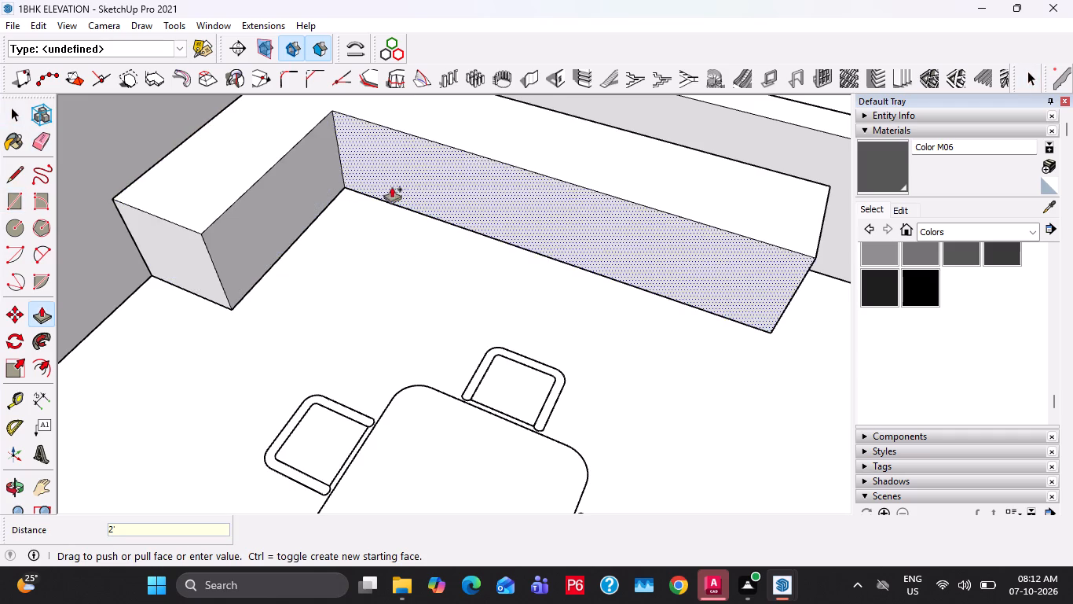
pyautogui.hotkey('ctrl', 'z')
# Pull the L-shaped kitchen counter face up 2'6".
pyautogui.click(460, 187)
pyautogui.press('2')
pyautogui.write('\'6"')
pyautogui.press('Return')
pyautogui.press('space')
# Copy the counter's L-shaped top face 1" upward and pull the copy up 1" to form the countertop slab.
pyautogui.doubleClick(196, 183)
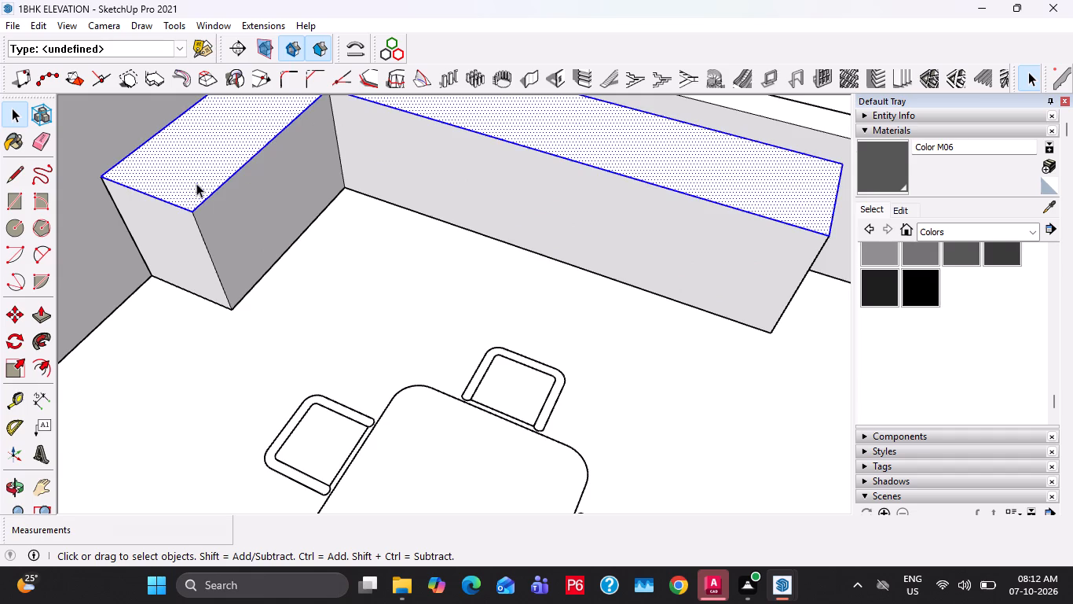
pyautogui.press('m')
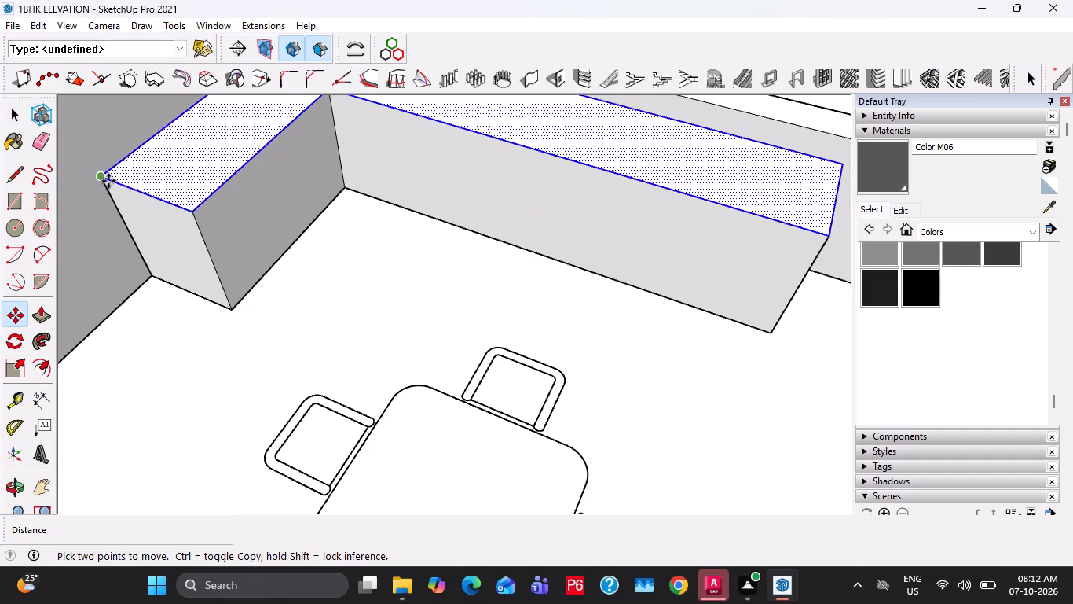
pyautogui.keyDown('ctrl'); pyautogui.click(108, 181); pyautogui.keyUp('ctrl')
pyautogui.write('1"')
pyautogui.press('Return')
pyautogui.press('space')
pyautogui.press('p')
pyautogui.click(152, 179)
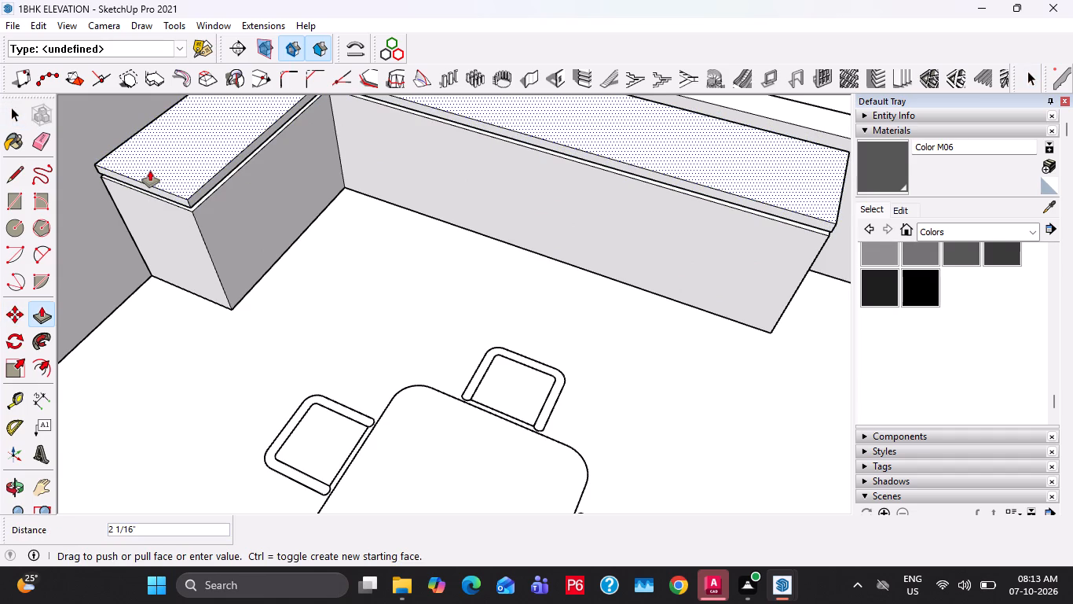
pyautogui.write('1"')
pyautogui.press('Return')
# Group the countertop slab and move it down 1" onto the top of the counter base.
pyautogui.press('space')
pyautogui.tripleClick(159, 171)
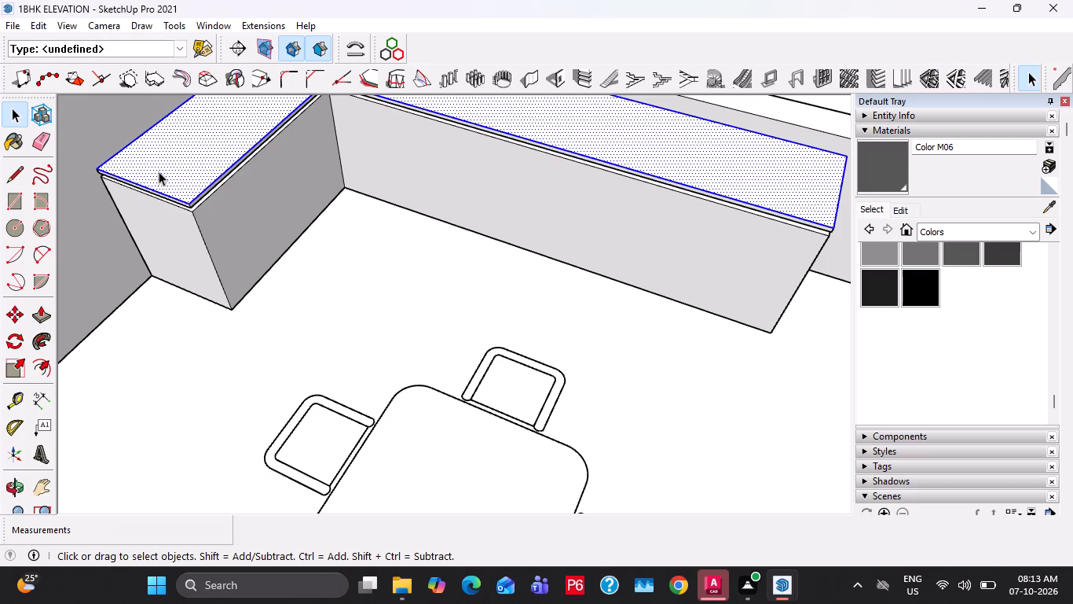
pyautogui.rightClick(159, 171)
pyautogui.click(215, 302)
pyautogui.scroll(7, 192, 193)
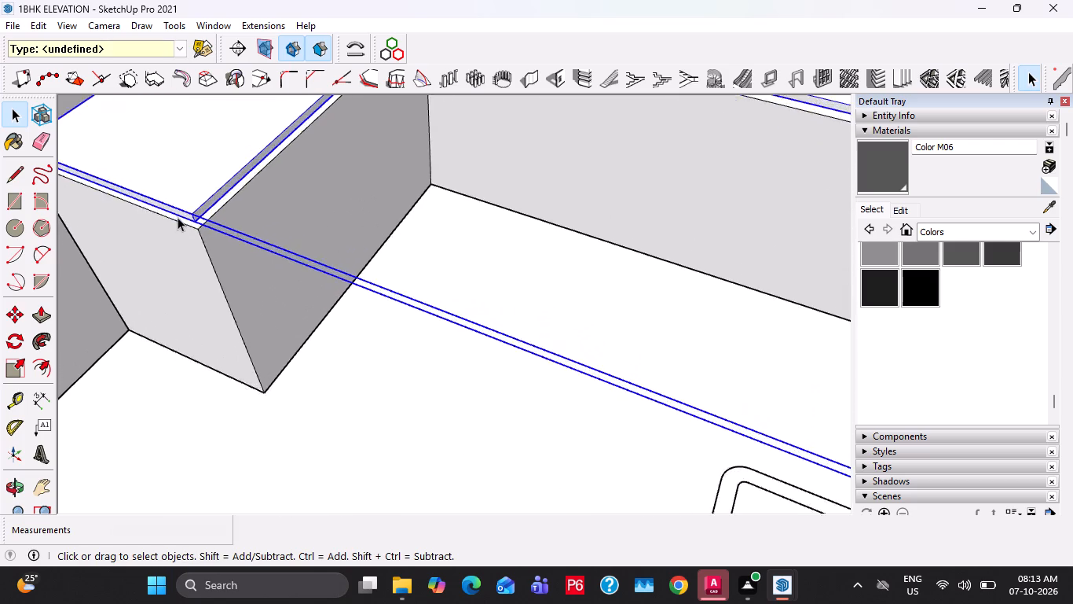
pyautogui.scroll(8, 178, 217)
pyautogui.press('m')
pyautogui.click(214, 224)
pyautogui.click(214, 236)
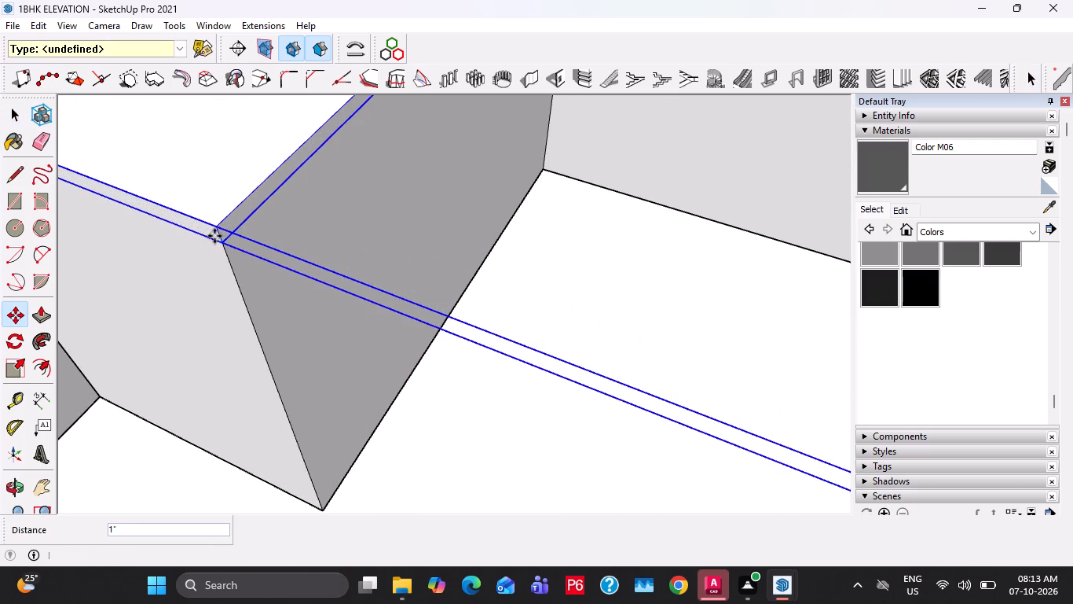
# Inside the countertop group, pull the slab's stove-end face and its inner front faces out 1" as an overhang.
pyautogui.press('space')
pyautogui.doubleClick(199, 228)
pyautogui.press('p')
pyautogui.click(199, 227)
pyautogui.write('1"')
pyautogui.press('Return')
pyautogui.doubleClick(223, 230)
pyautogui.scroll(-6, 224, 241)
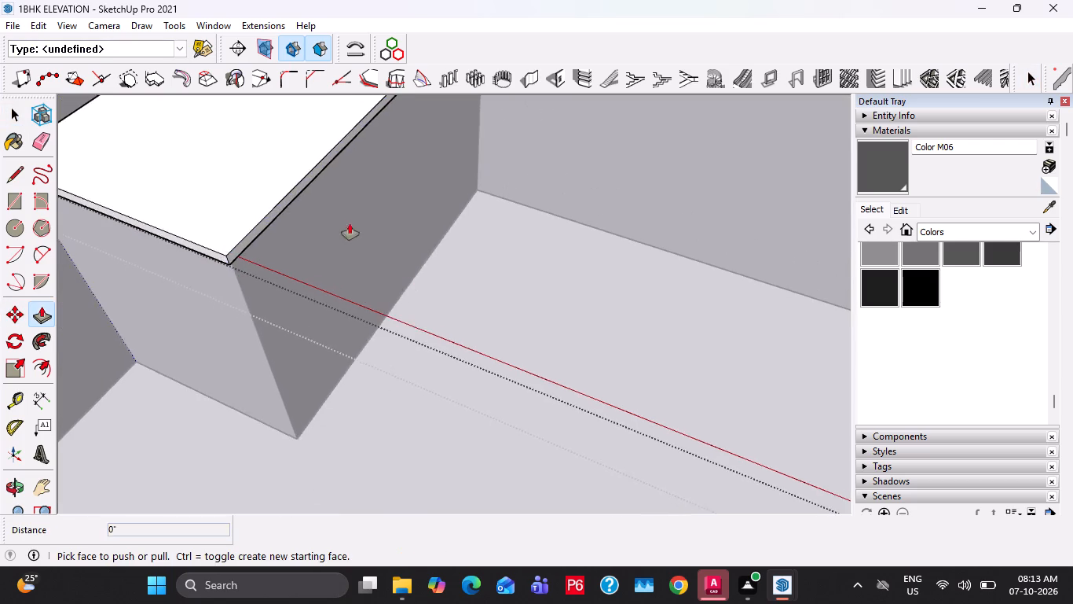
pyautogui.keyDown('shift'); pyautogui.moveTo(350, 223); pyautogui.dragTo(273, 367, button='middle'); pyautogui.keyUp('shift')
pyautogui.doubleClick(482, 139)
# Pull the countertop's far end face out by the same 1" overhang and leave the group.
pyautogui.scroll(-6, 397, 167)
pyautogui.keyDown('shift'); pyautogui.moveTo(701, 245); pyautogui.dragTo(450, 220, button='middle'); pyautogui.keyUp('shift')
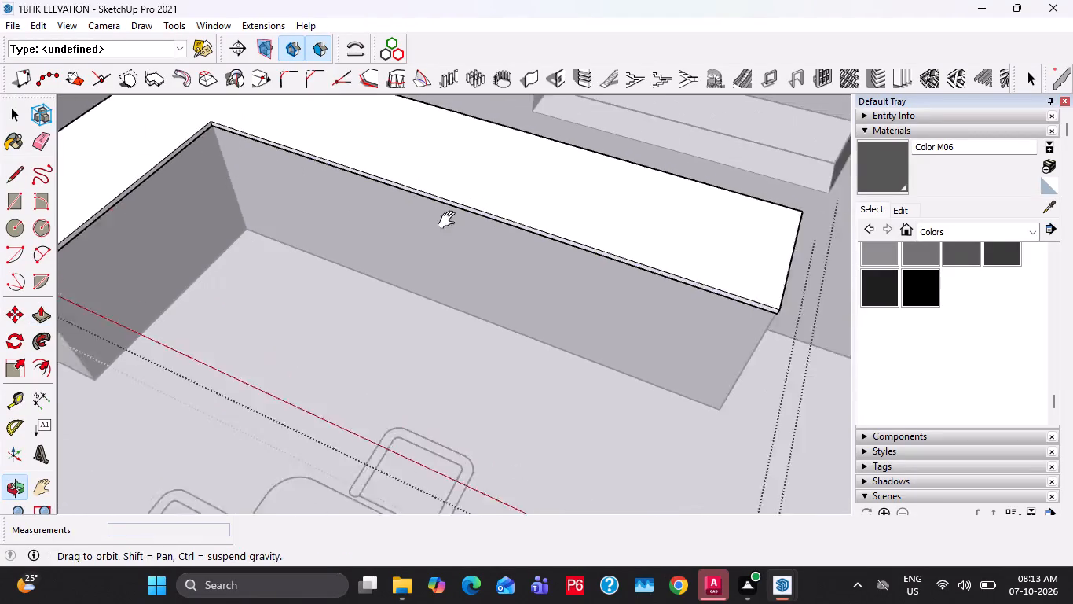
pyautogui.keyDown('shift'); pyautogui.moveTo(450, 220); pyautogui.dragTo(426, 219, button='middle'); pyautogui.keyUp('shift')
pyautogui.keyDown('shift'); pyautogui.moveTo(643, 252); pyautogui.dragTo(504, 219, button='middle'); pyautogui.keyUp('shift')
pyautogui.scroll(3, 599, 266)
pyautogui.moveTo(571, 275); pyautogui.dragTo(453, 234, button='middle')
pyautogui.scroll(2, 500, 265)
pyautogui.doubleClick(512, 255)
pyautogui.press('space')
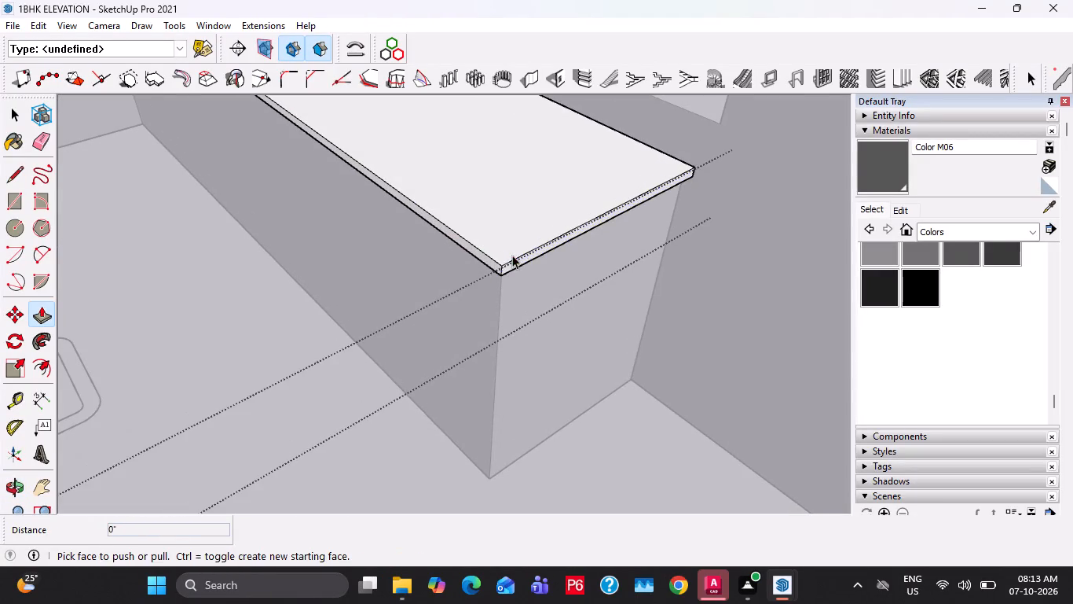
pyautogui.scroll(-5, 516, 262)
pyautogui.press('Escape')
pyautogui.press('Escape')
pyautogui.scroll(10, 292, 322)
pyautogui.press('Escape')
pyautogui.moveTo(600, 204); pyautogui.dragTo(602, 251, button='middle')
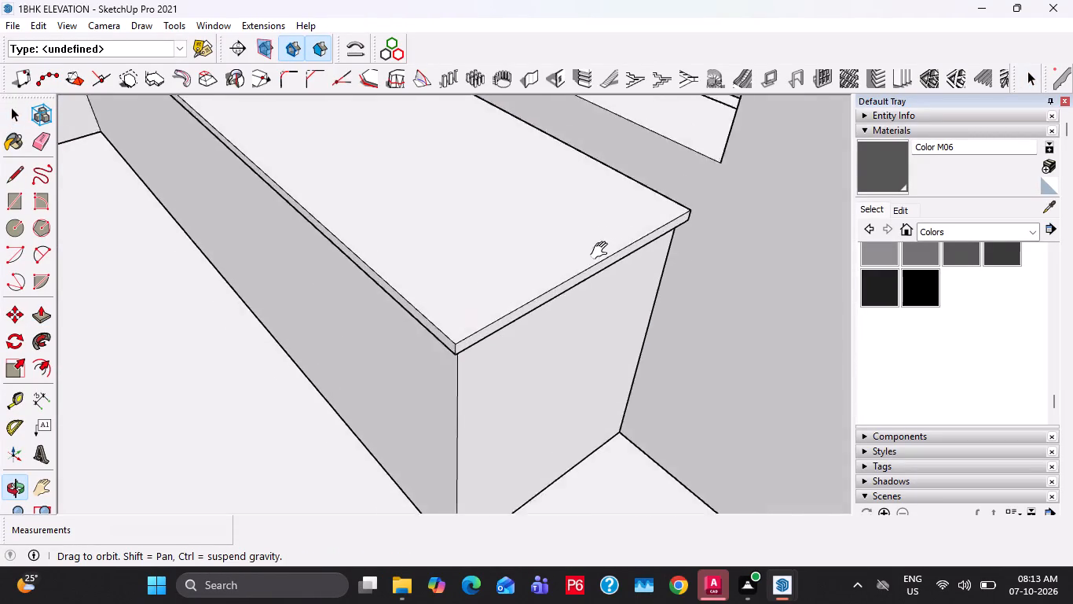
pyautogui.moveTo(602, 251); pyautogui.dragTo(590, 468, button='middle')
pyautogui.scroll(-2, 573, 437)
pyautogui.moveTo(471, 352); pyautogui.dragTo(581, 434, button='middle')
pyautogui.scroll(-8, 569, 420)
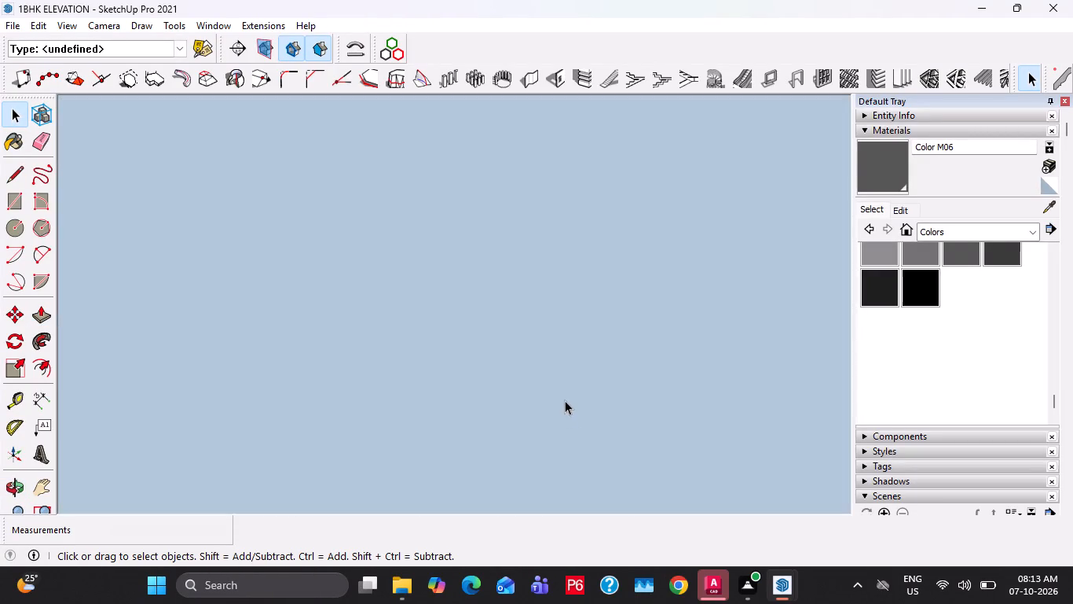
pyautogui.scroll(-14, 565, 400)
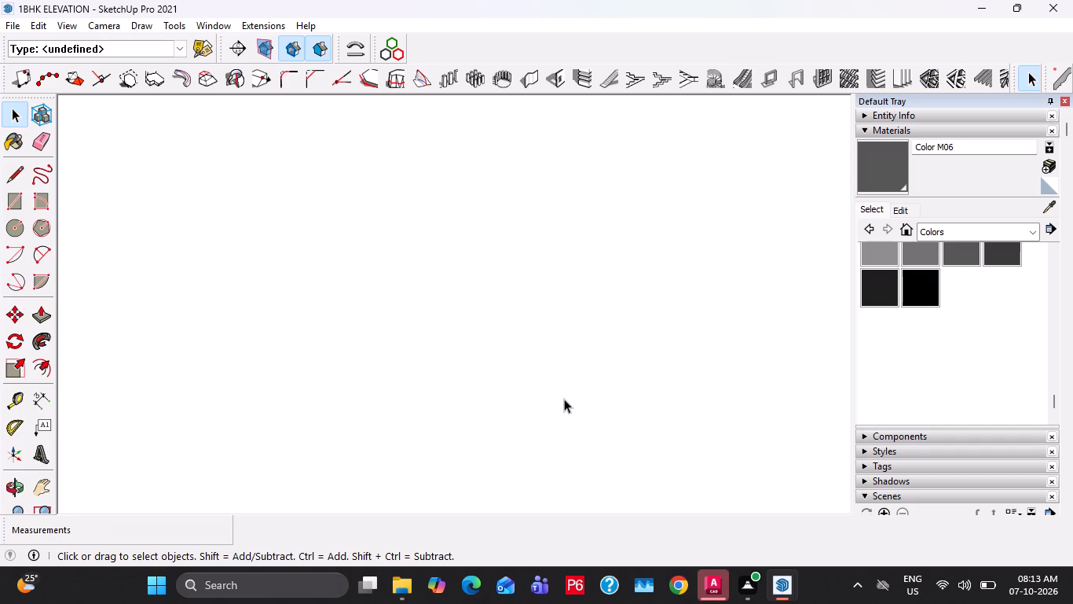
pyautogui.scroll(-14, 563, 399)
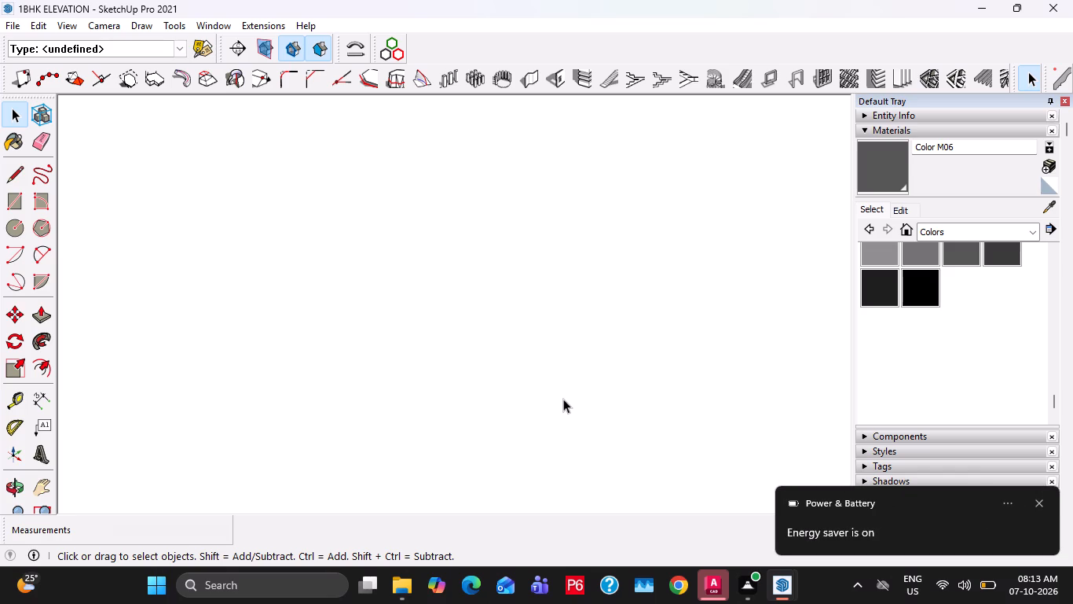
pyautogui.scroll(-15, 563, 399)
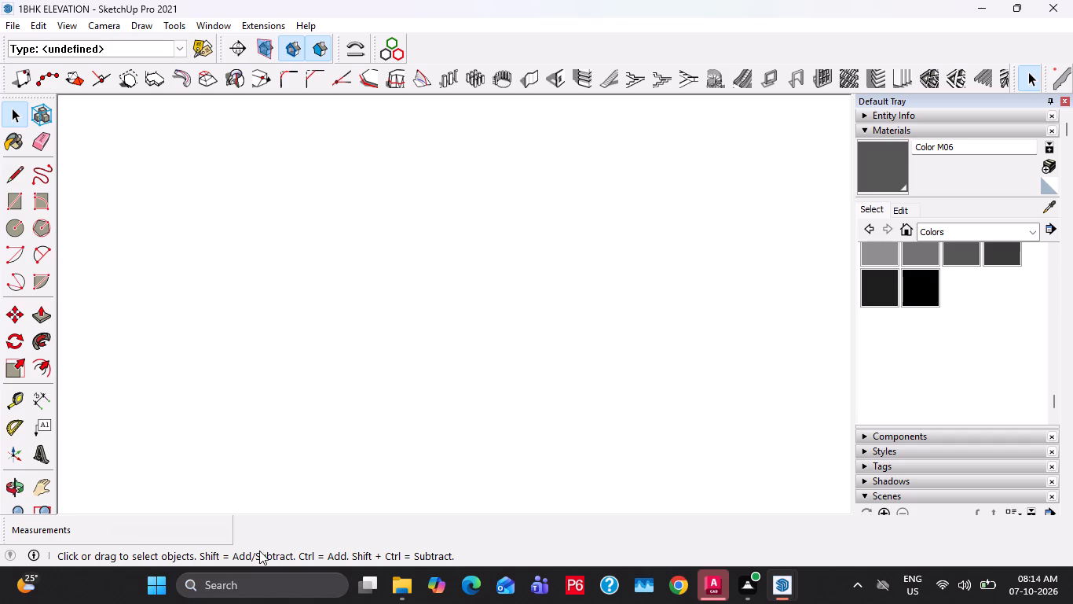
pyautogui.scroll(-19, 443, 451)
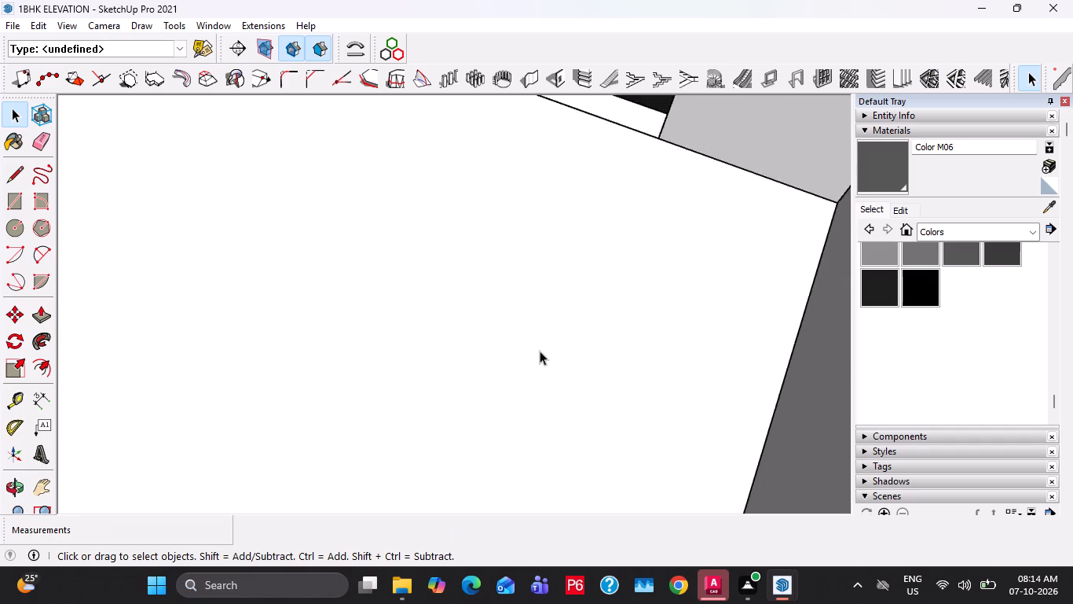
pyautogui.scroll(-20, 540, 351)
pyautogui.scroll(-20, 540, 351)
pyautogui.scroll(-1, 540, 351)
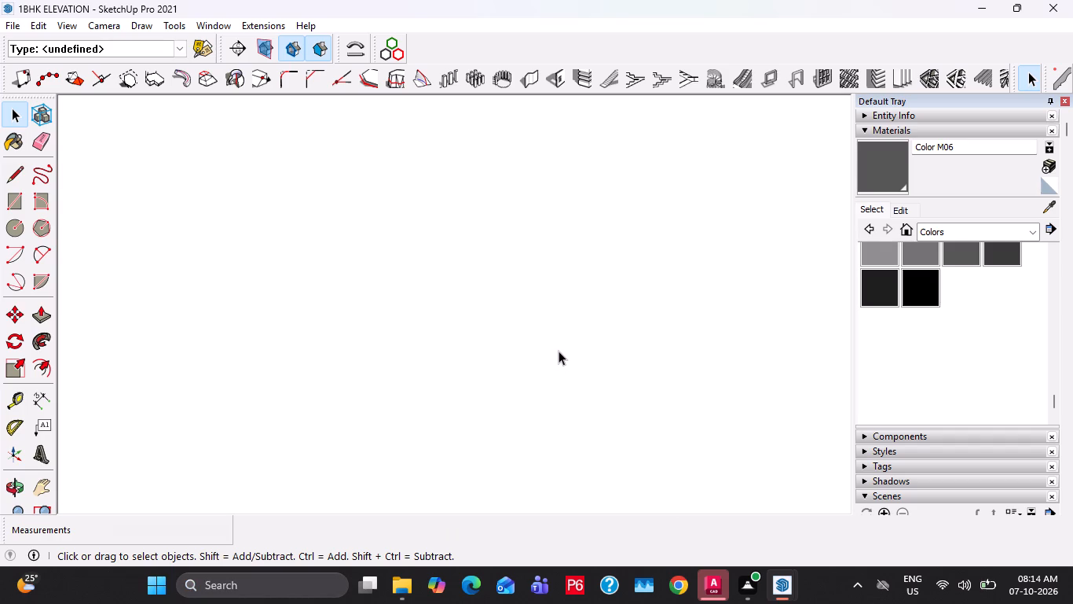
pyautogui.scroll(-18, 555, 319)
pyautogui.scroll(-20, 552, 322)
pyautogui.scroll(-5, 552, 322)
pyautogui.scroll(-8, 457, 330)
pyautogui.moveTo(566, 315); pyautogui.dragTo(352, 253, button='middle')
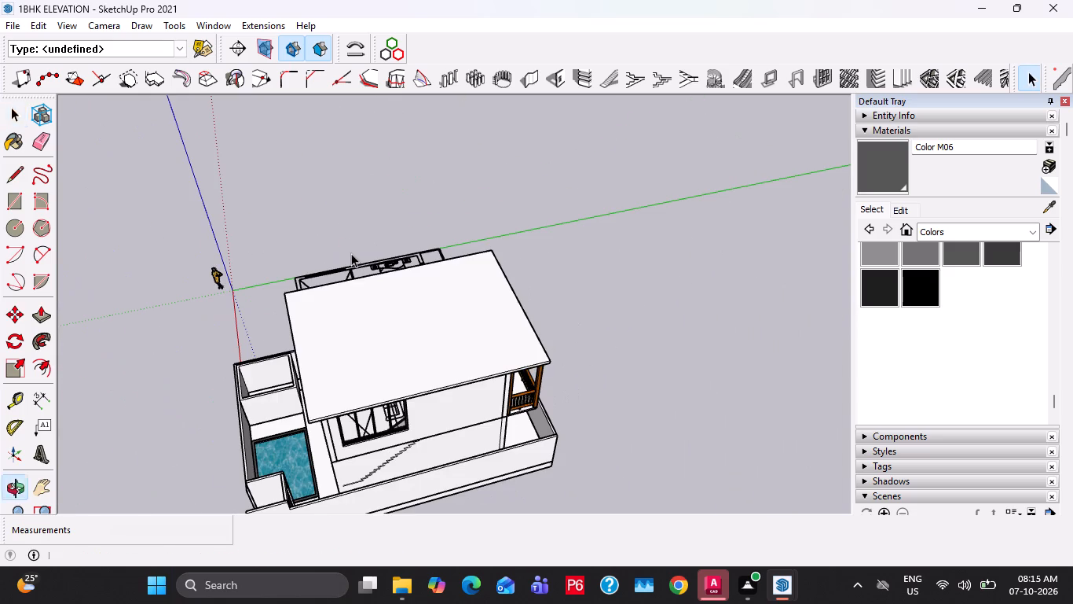
# Inside the roof slab group, pull the flush side face above the upper-floor side window out 1' as an overhang.
pyautogui.scroll(3, 347, 245)
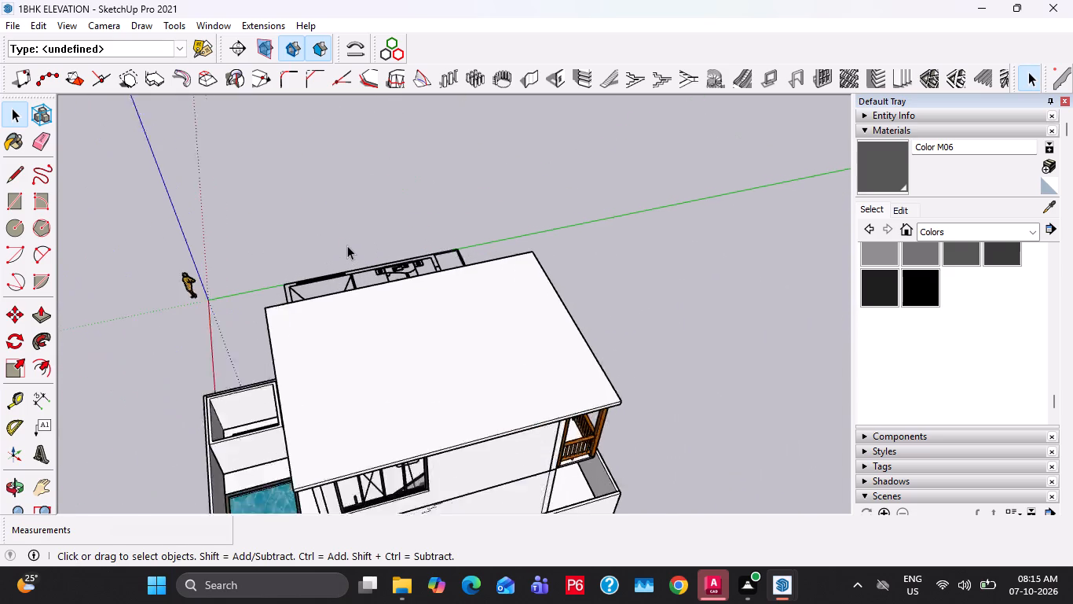
pyautogui.scroll(2, 347, 245)
pyautogui.moveTo(423, 335); pyautogui.dragTo(431, 226, button='middle')
pyautogui.scroll(2, 455, 322)
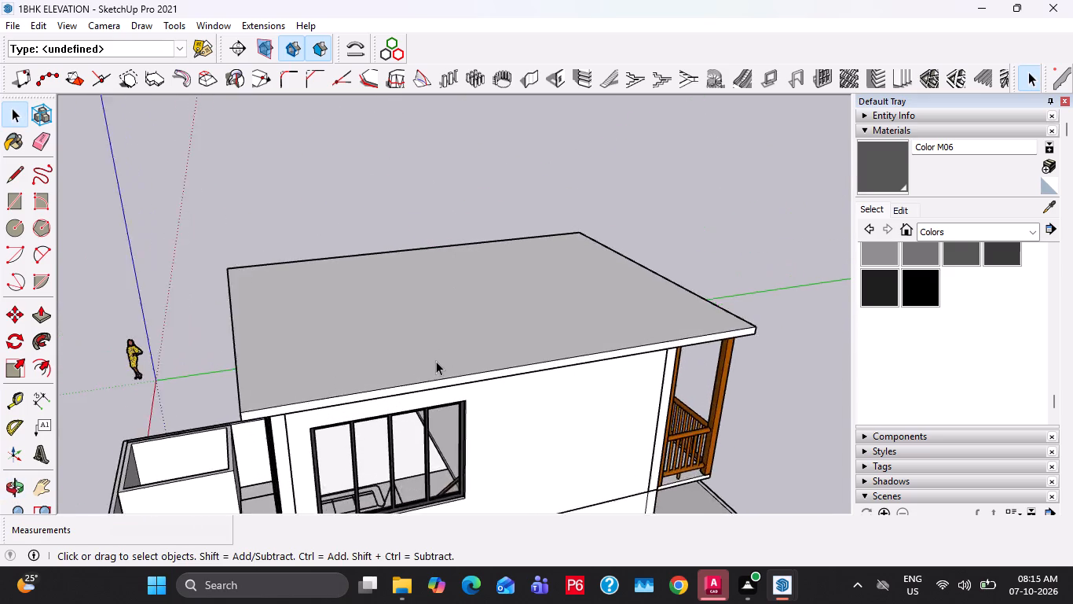
pyautogui.scroll(1, 436, 361)
pyautogui.moveTo(452, 347); pyautogui.dragTo(669, 228, button='middle')
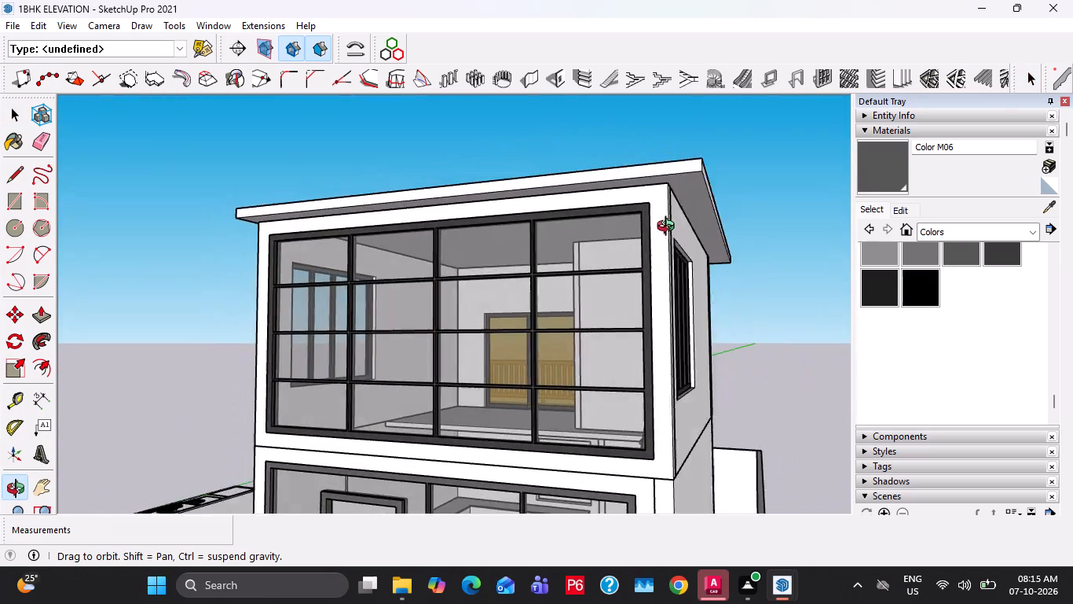
pyautogui.moveTo(669, 228); pyautogui.dragTo(734, 241, button='middle')
pyautogui.moveTo(437, 277); pyautogui.dragTo(581, 253, button='middle')
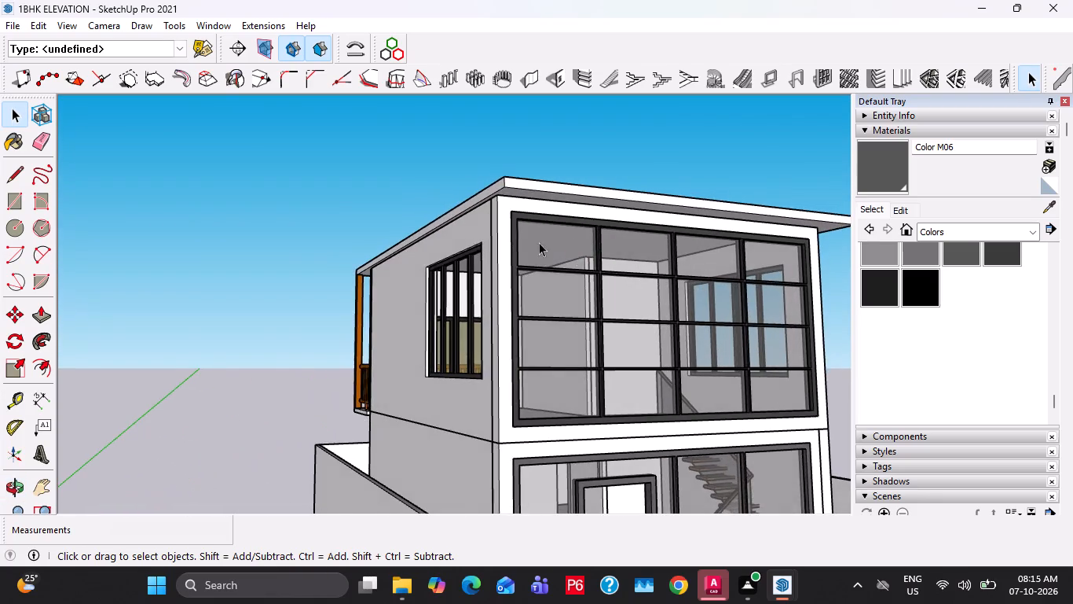
pyautogui.scroll(17, 511, 219)
pyautogui.doubleClick(440, 134)
pyautogui.click(437, 116)
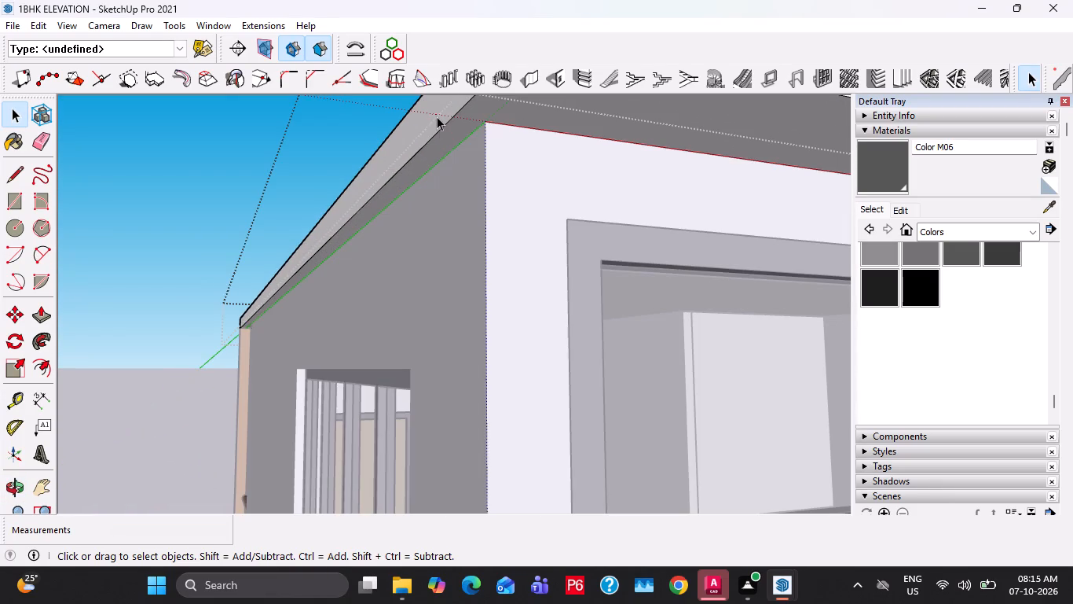
pyautogui.press('p')
pyautogui.click(437, 116)
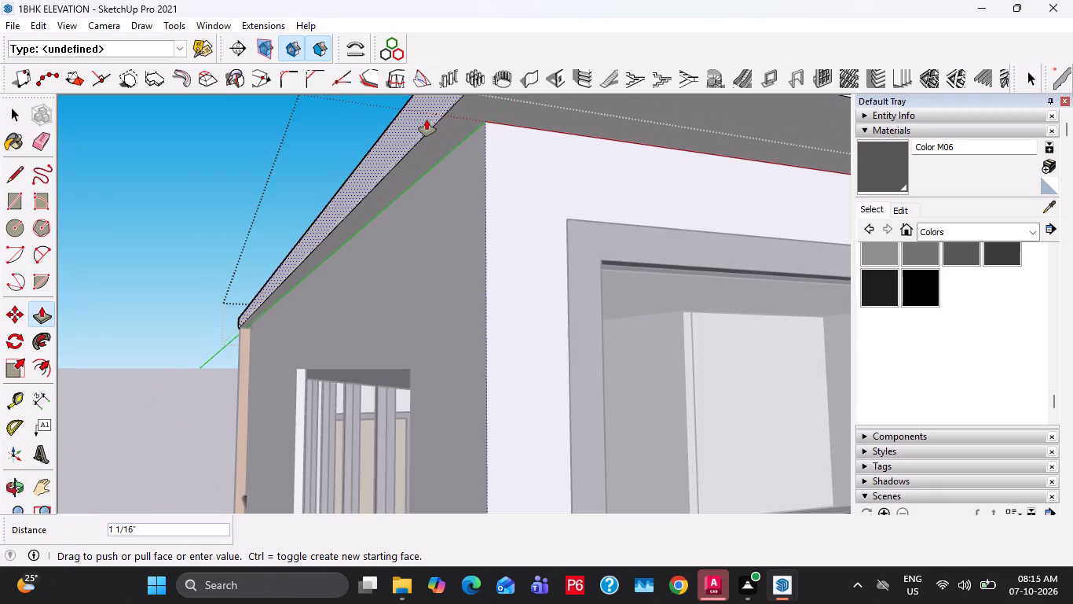
pyautogui.write("1'")
pyautogui.press('Return')
pyautogui.press('space')
pyautogui.scroll(-7, 489, 168)
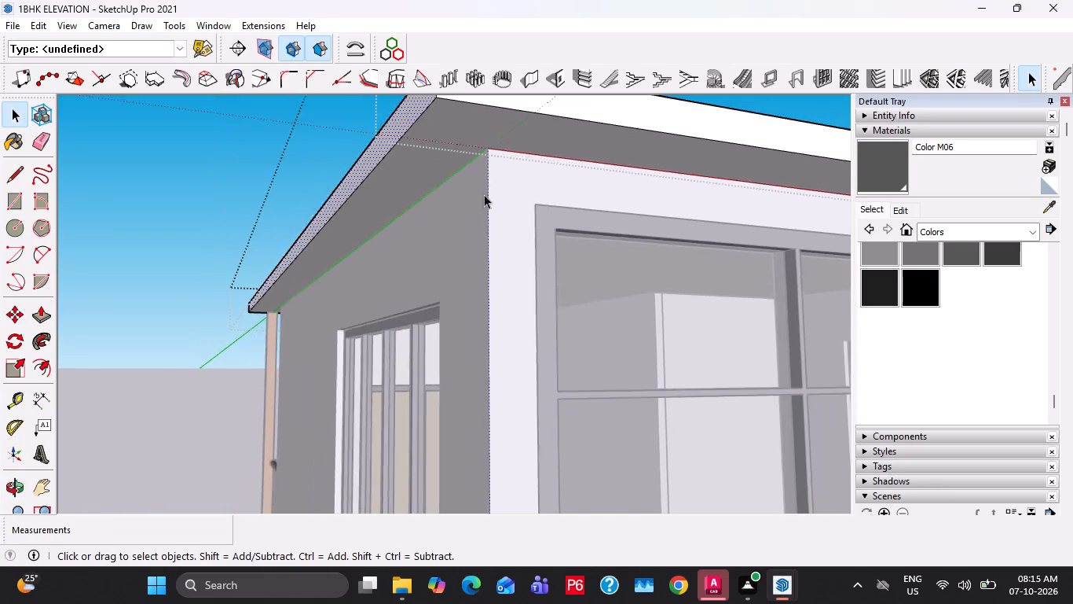
pyautogui.scroll(-10, 484, 194)
pyautogui.press('Escape')
# Examine the house exterior from all around, checking the roof, rear balcony, side walls, front glazing and entrance.
pyautogui.moveTo(479, 209); pyautogui.dragTo(726, 333, button='middle')
pyautogui.moveTo(504, 326); pyautogui.dragTo(707, 337, button='middle')
pyautogui.scroll(1, 562, 350)
pyautogui.moveTo(585, 337); pyautogui.dragTo(702, 284, button='middle')
pyautogui.scroll(-4, 632, 293)
pyautogui.moveTo(558, 327); pyautogui.dragTo(752, 409, button='middle')
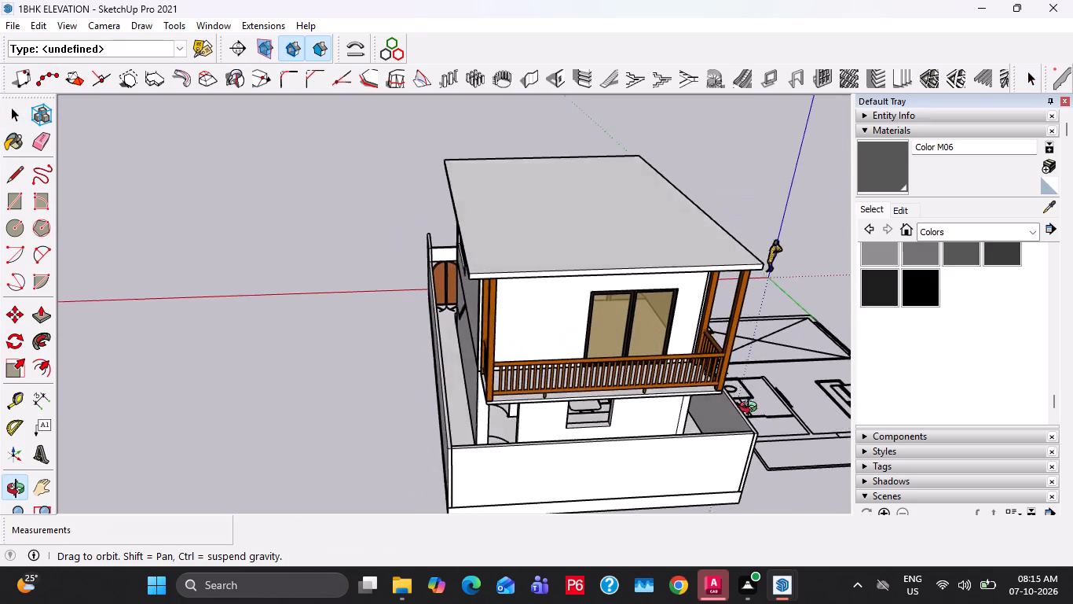
pyautogui.moveTo(752, 409); pyautogui.dragTo(786, 411, button='middle')
pyautogui.moveTo(557, 396); pyautogui.dragTo(666, 377, button='middle')
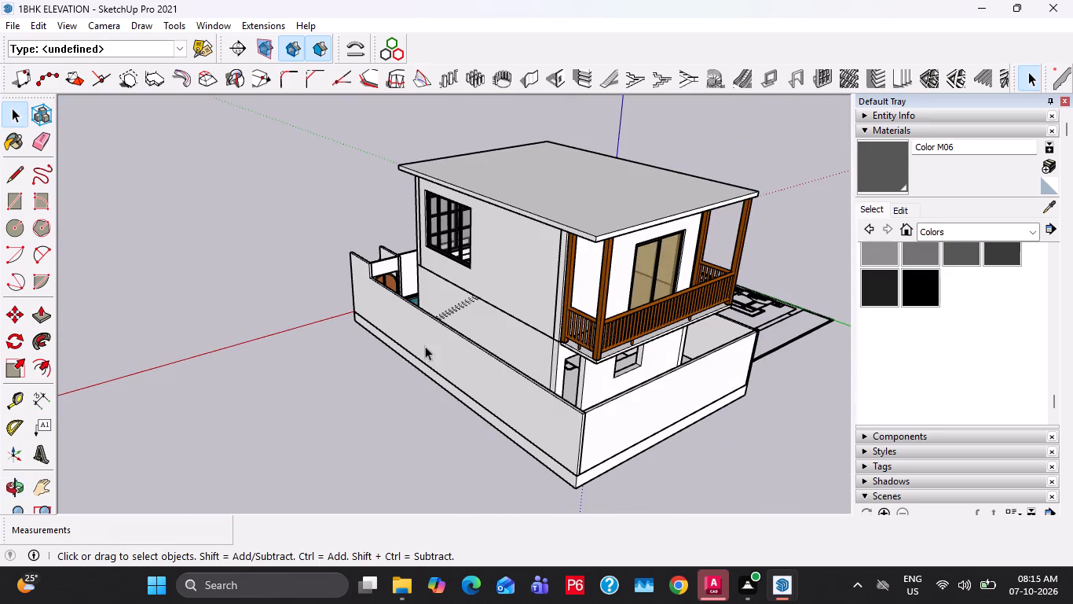
pyautogui.moveTo(425, 346); pyautogui.dragTo(529, 414, button='middle')
pyautogui.scroll(10, 482, 323)
pyautogui.moveTo(460, 313); pyautogui.dragTo(515, 315, button='middle')
pyautogui.scroll(-7, 496, 313)
pyautogui.moveTo(424, 296); pyautogui.dragTo(675, 287, button='middle')
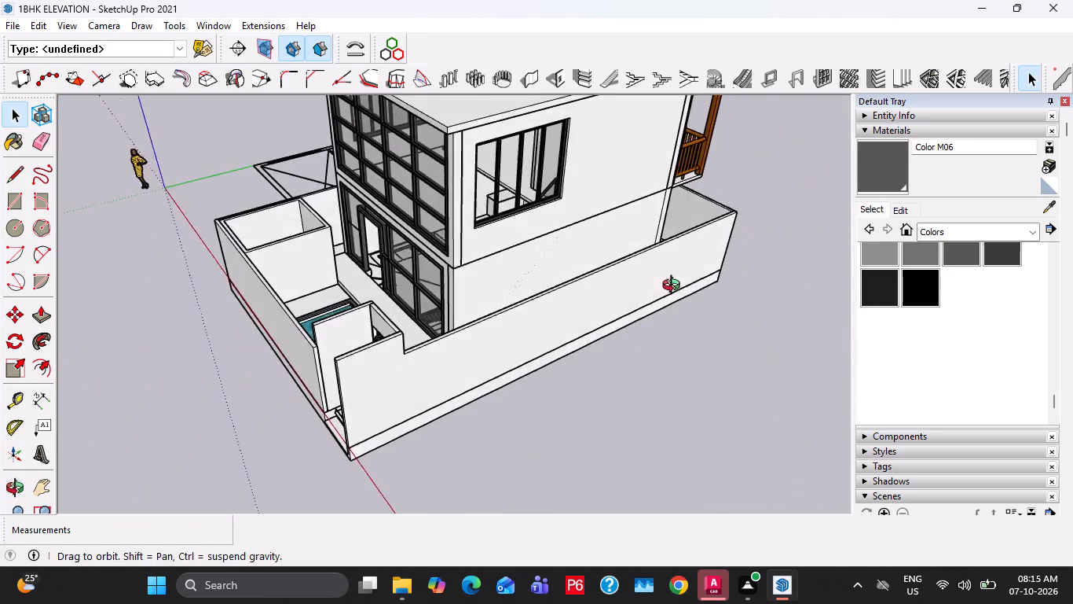
pyautogui.moveTo(675, 287); pyautogui.dragTo(637, 281, button='middle')
pyautogui.moveTo(443, 265); pyautogui.dragTo(646, 235, button='middle')
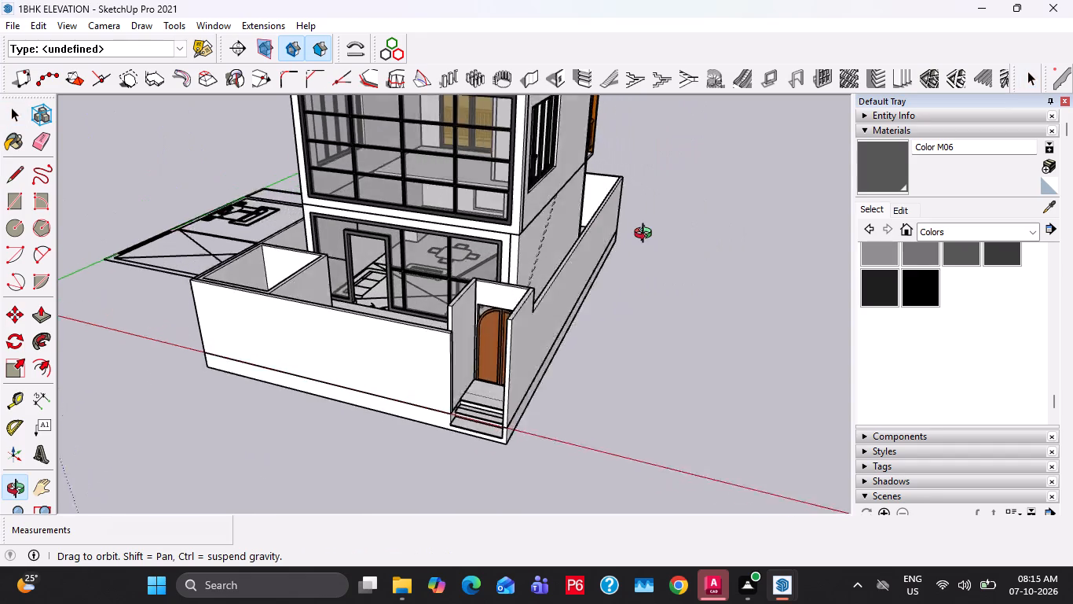
pyautogui.moveTo(646, 235); pyautogui.dragTo(665, 246, button='middle')
pyautogui.scroll(1, 665, 246)
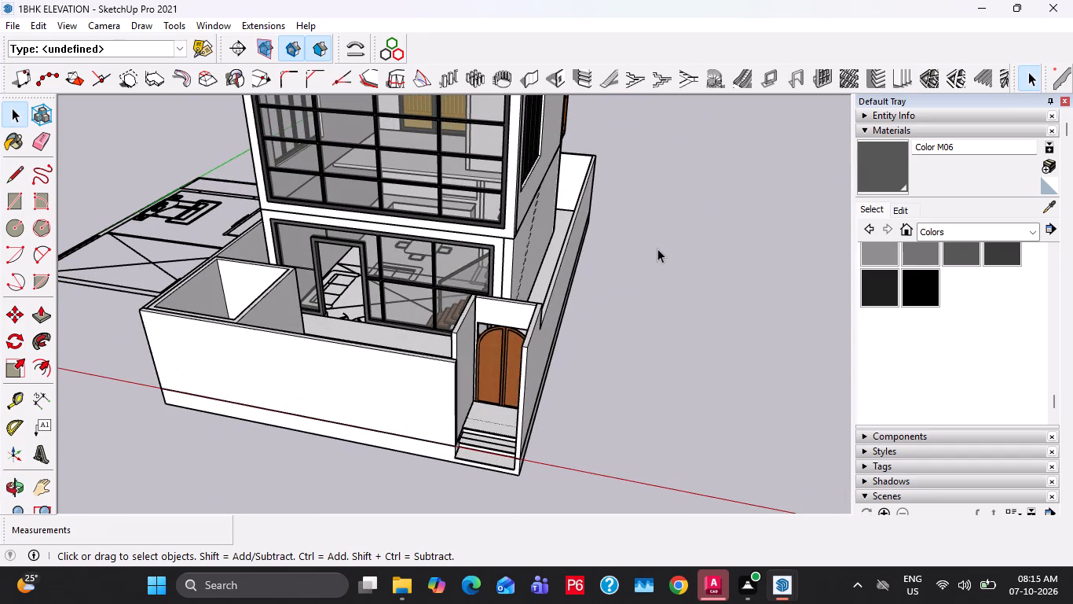
# Save the model.
pyautogui.hotkey('ctrl', 's')
# Paint the long platform between the pool and the ground-floor glazing with Color M04.
pyautogui.scroll(-2, 617, 263)
pyautogui.moveTo(457, 280); pyautogui.dragTo(602, 281, button='middle')
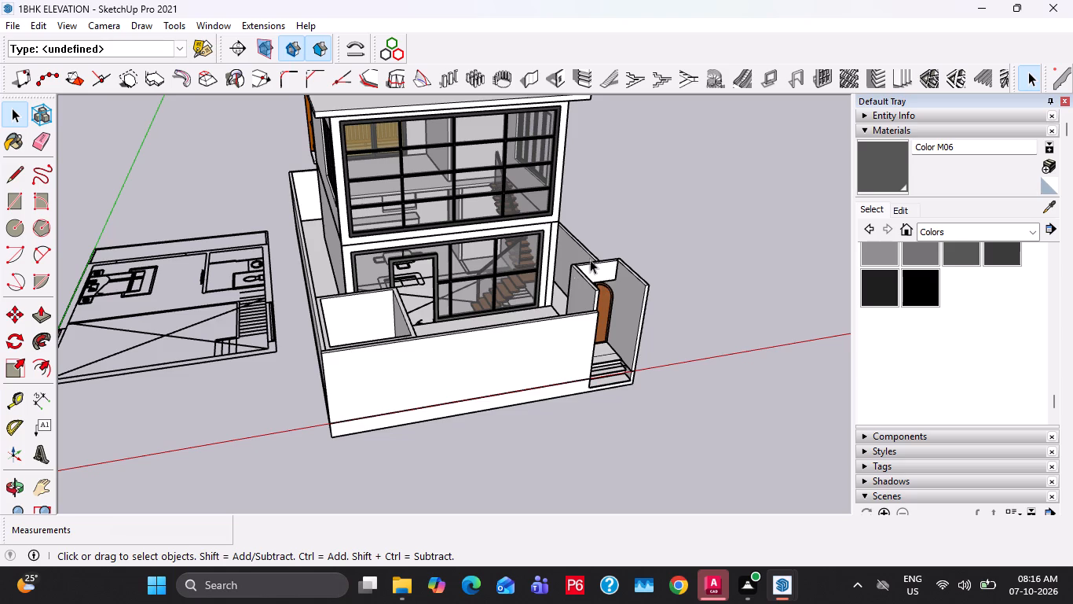
pyautogui.moveTo(571, 267); pyautogui.dragTo(610, 281, button='middle')
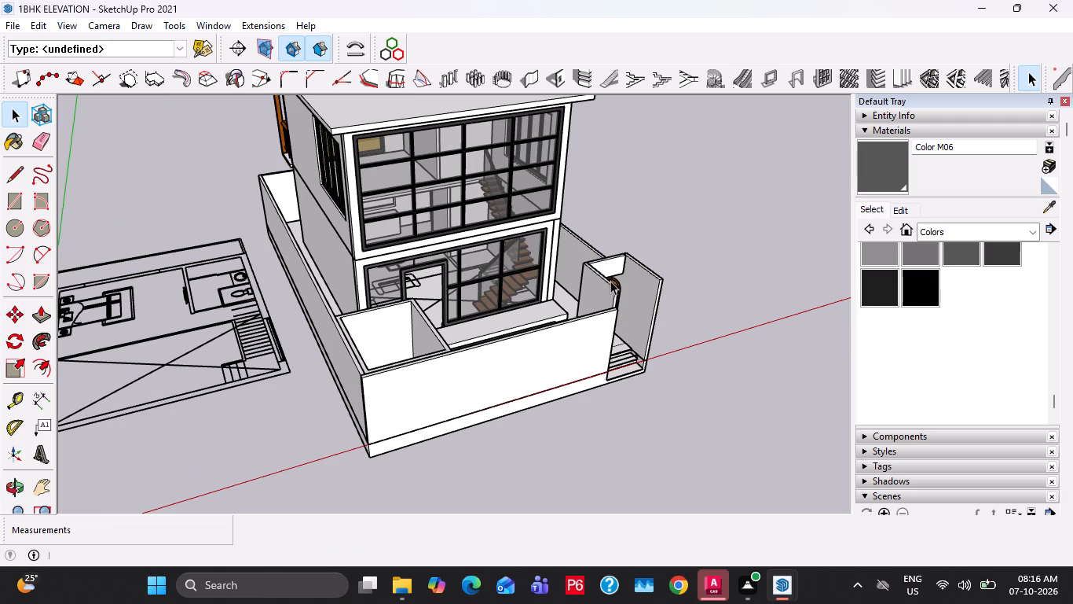
pyautogui.moveTo(610, 282); pyautogui.dragTo(619, 330, button='middle')
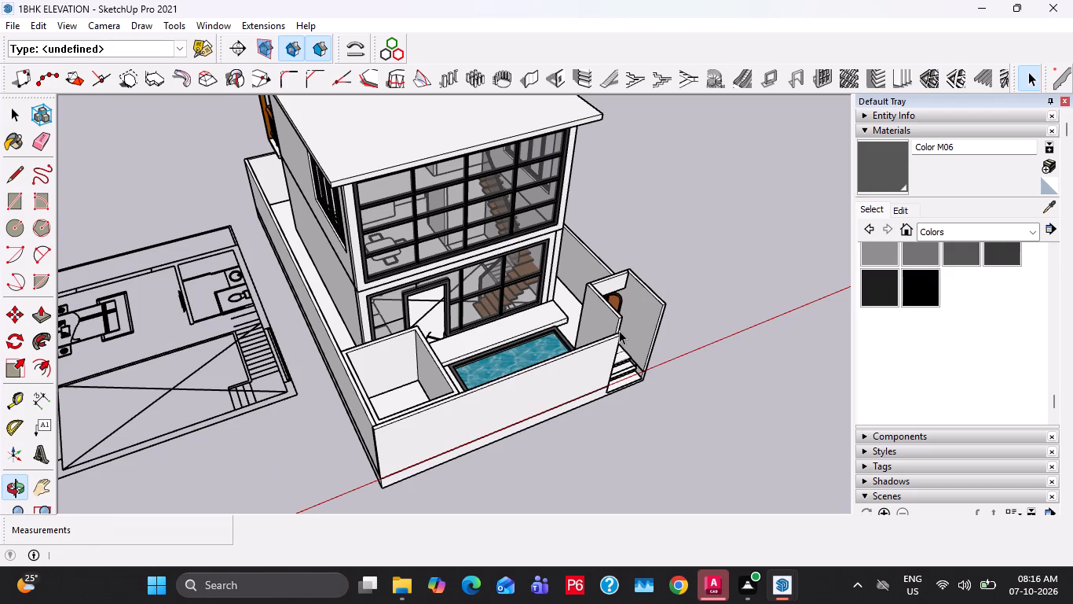
pyautogui.middleClick(583, 340)
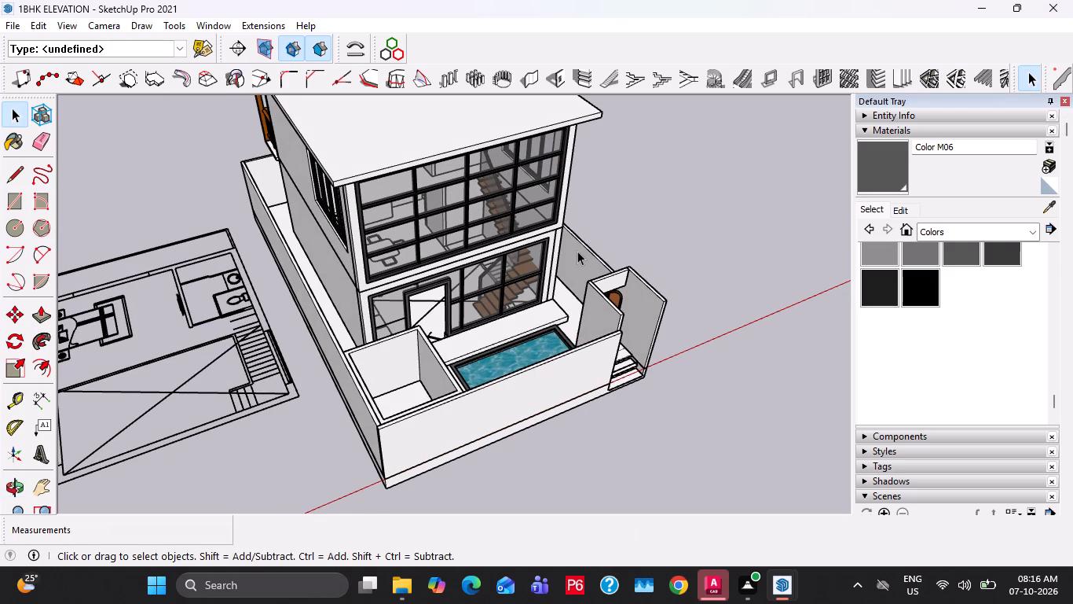
pyautogui.scroll(8, 493, 347)
pyautogui.doubleClick(516, 329)
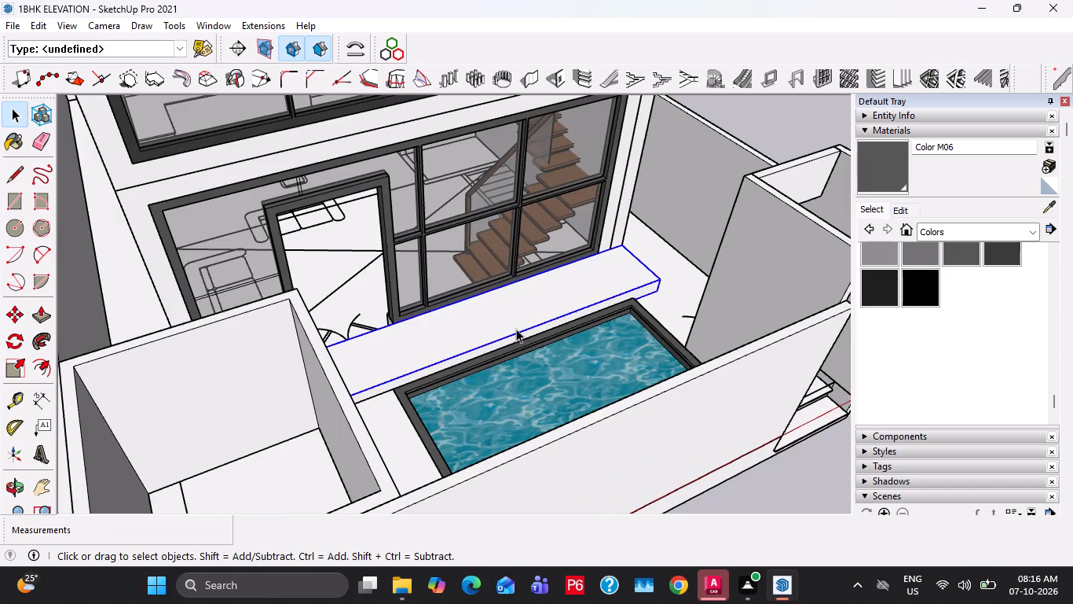
pyautogui.press('Escape')
pyautogui.click(524, 326)
pyautogui.scroll(1, 909, 304)
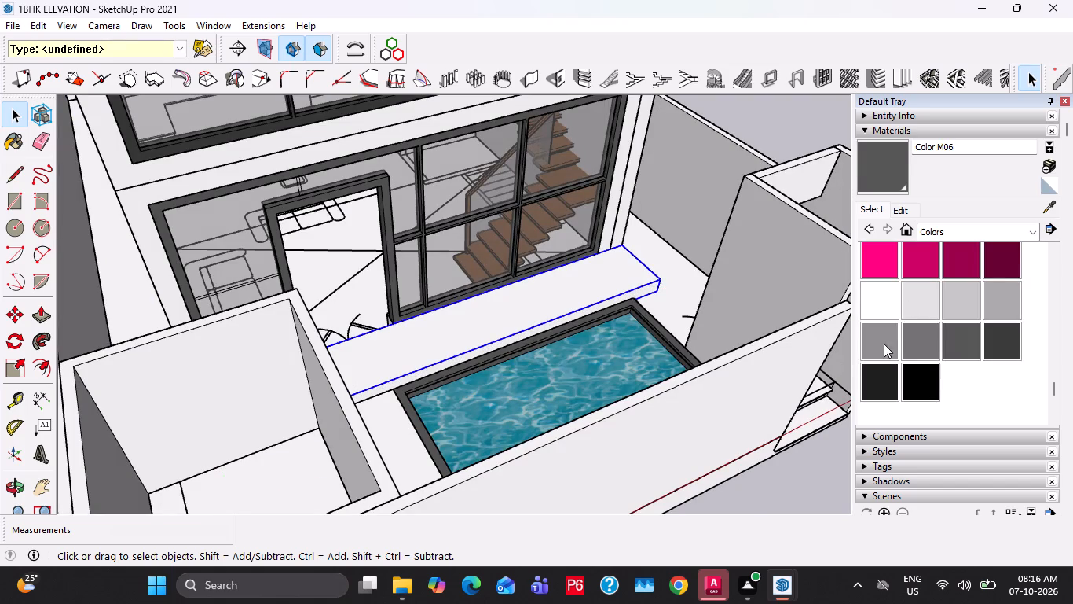
pyautogui.click(884, 341)
pyautogui.click(631, 266)
pyautogui.moveTo(613, 295); pyautogui.dragTo(501, 303, button='middle')
pyautogui.scroll(1, 507, 303)
pyautogui.press('space')
pyautogui.press('Escape')
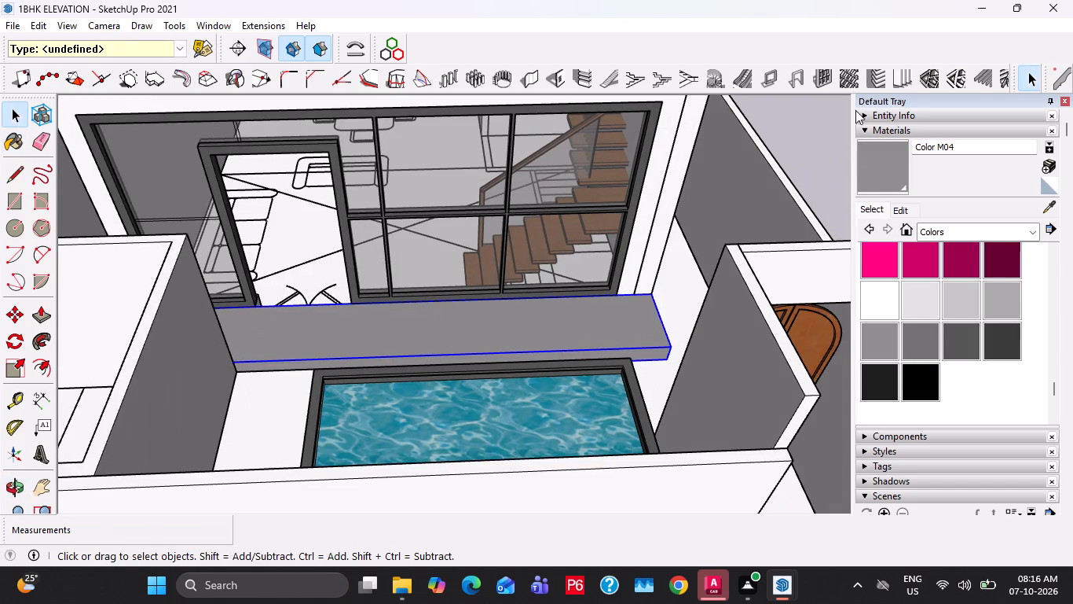
pyautogui.click(814, 112)
# Inside the platform group, copy the pool-side top edge 4" inward, and copy that line another 1" to outline a groove.
pyautogui.moveTo(619, 261); pyautogui.dragTo(430, 271, button='middle')
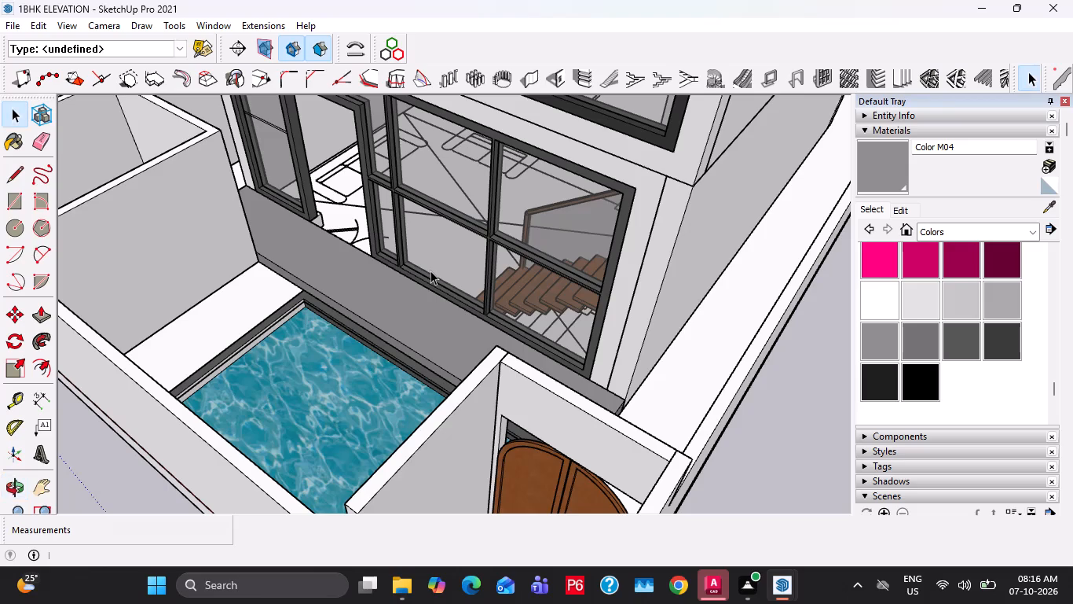
pyautogui.moveTo(424, 276); pyautogui.dragTo(425, 289, button='middle')
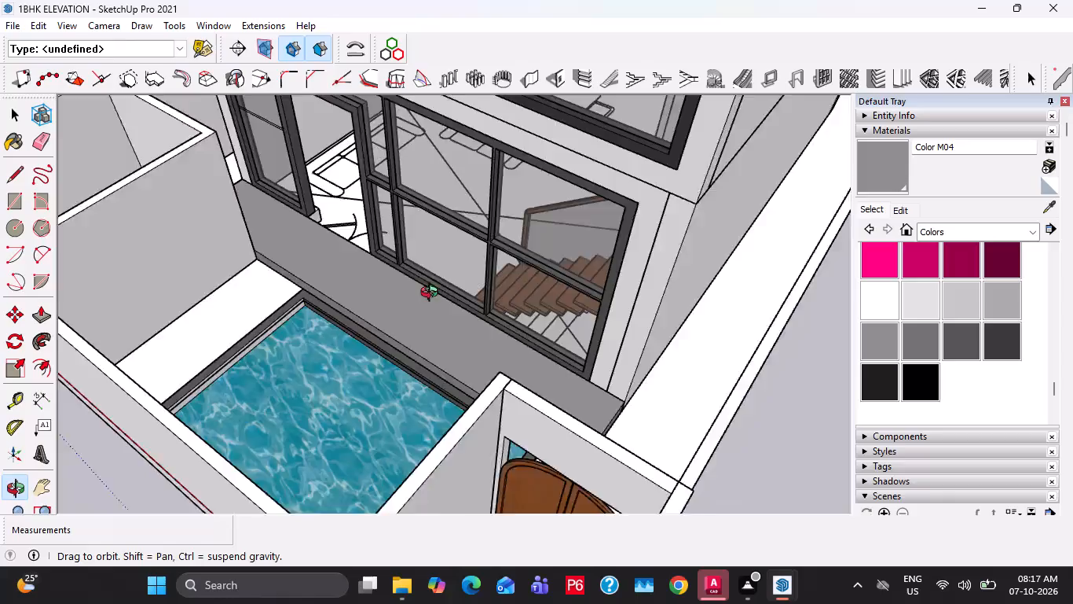
pyautogui.scroll(3, 291, 269)
pyautogui.scroll(-9, 295, 265)
pyautogui.keyDown('shift'); pyautogui.moveTo(302, 265); pyautogui.dragTo(507, 311, button='middle'); pyautogui.keyUp('shift')
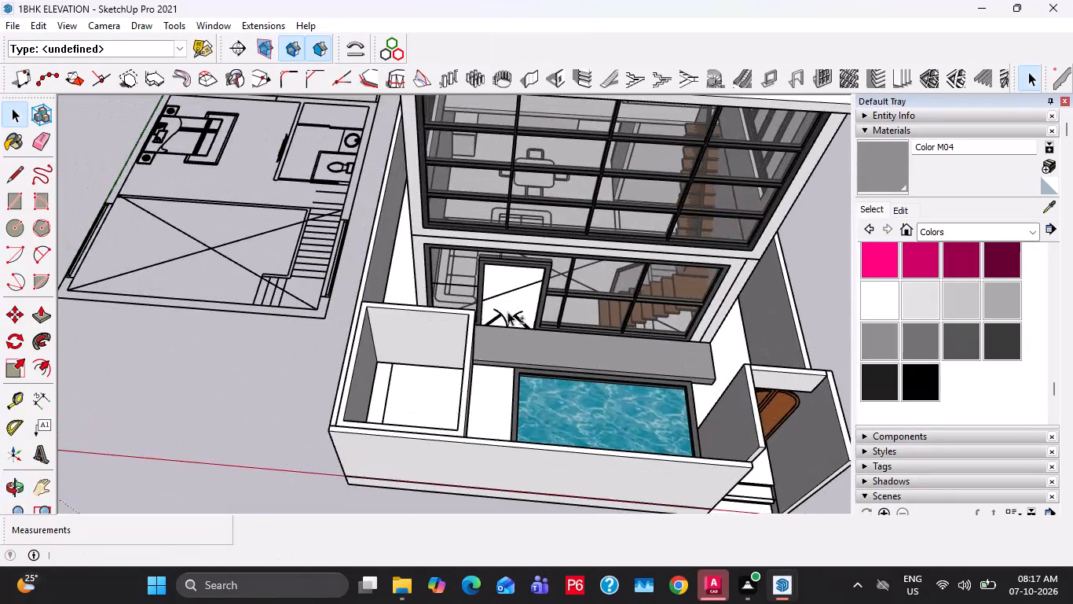
pyautogui.scroll(8, 507, 314)
pyautogui.doubleClick(526, 367)
pyautogui.keyDown('shift'); pyautogui.moveTo(632, 447); pyautogui.dragTo(418, 433, button='middle'); pyautogui.keyUp('shift')
pyautogui.scroll(3, 668, 435)
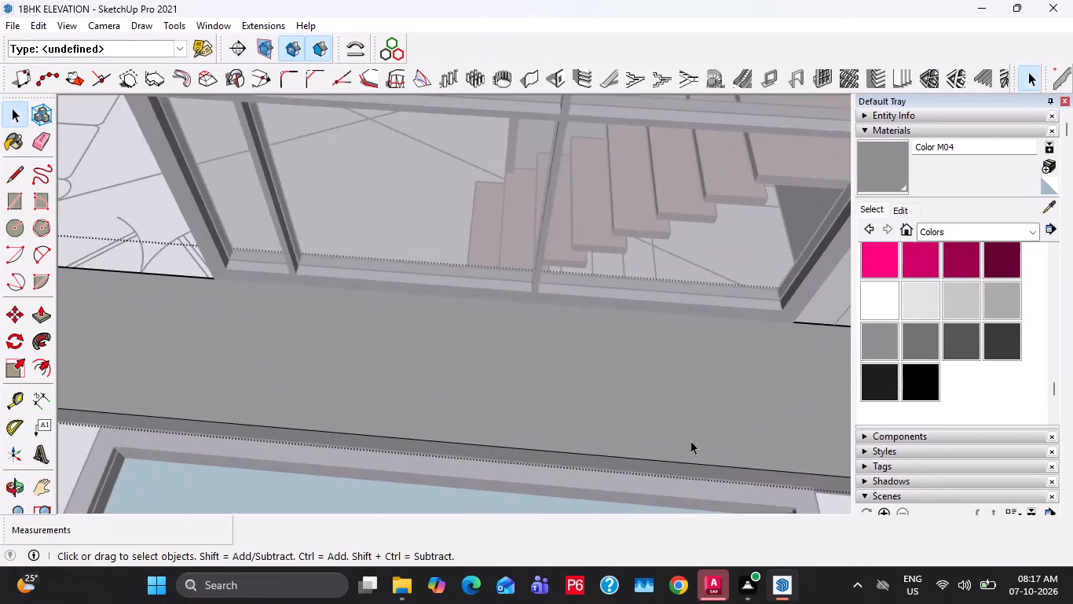
pyautogui.scroll(3, 690, 440)
pyautogui.keyDown('shift'); pyautogui.moveTo(720, 449); pyautogui.dragTo(527, 413, button='middle'); pyautogui.keyUp('shift')
pyautogui.scroll(3, 720, 444)
pyautogui.click(733, 446)
pyautogui.scroll(4, 738, 451)
pyautogui.click(738, 452)
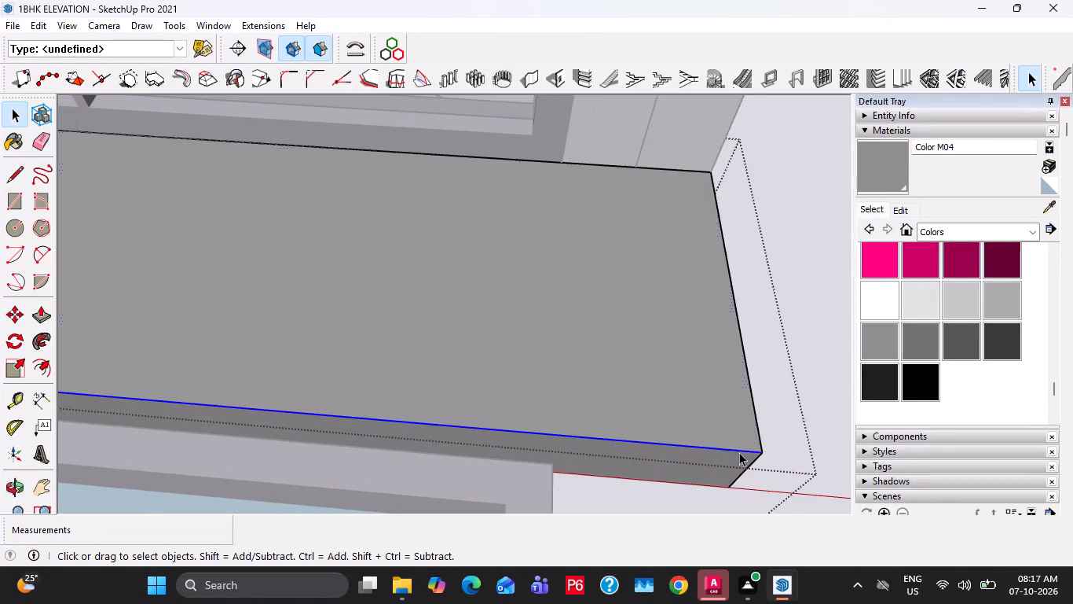
pyautogui.scroll(-4, 740, 448)
pyautogui.press('m')
pyautogui.click(756, 447)
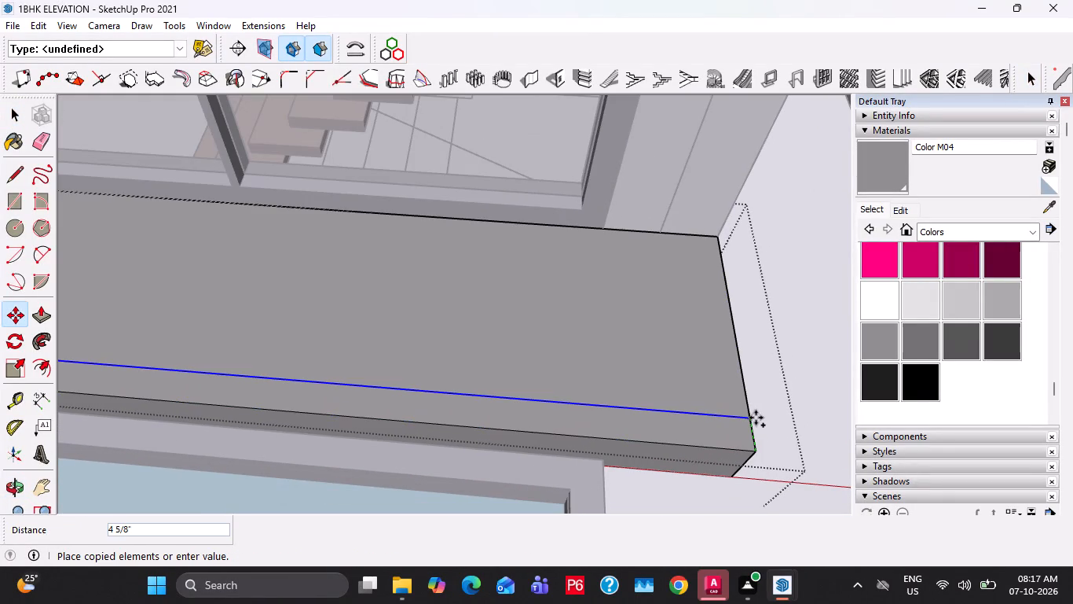
pyautogui.press('4')
pyautogui.press('Return')
pyautogui.click(745, 420)
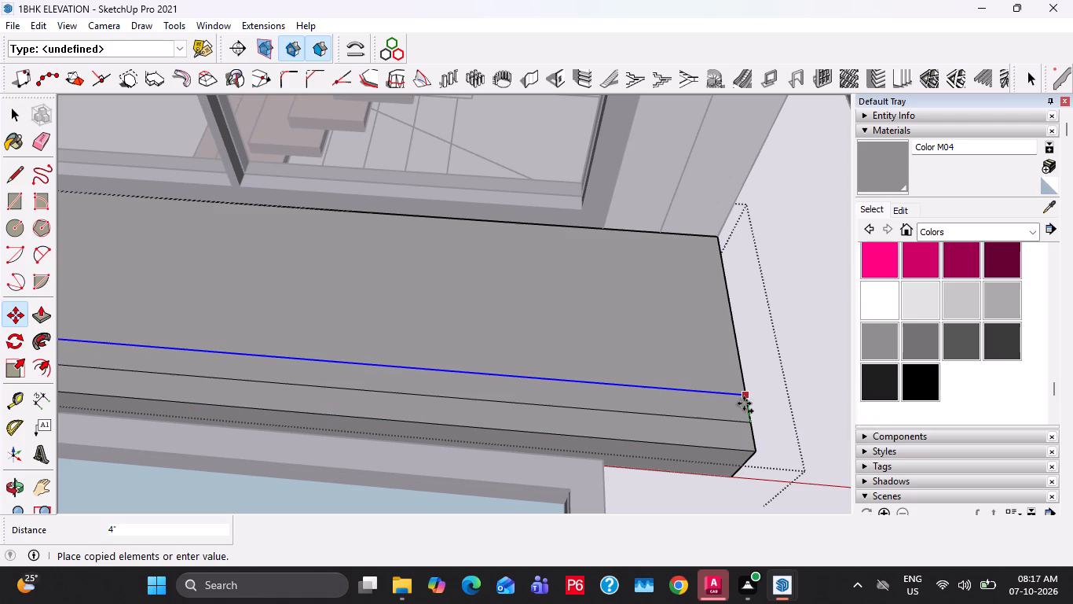
pyautogui.write('1"')
pyautogui.press('Return')
pyautogui.press('space')
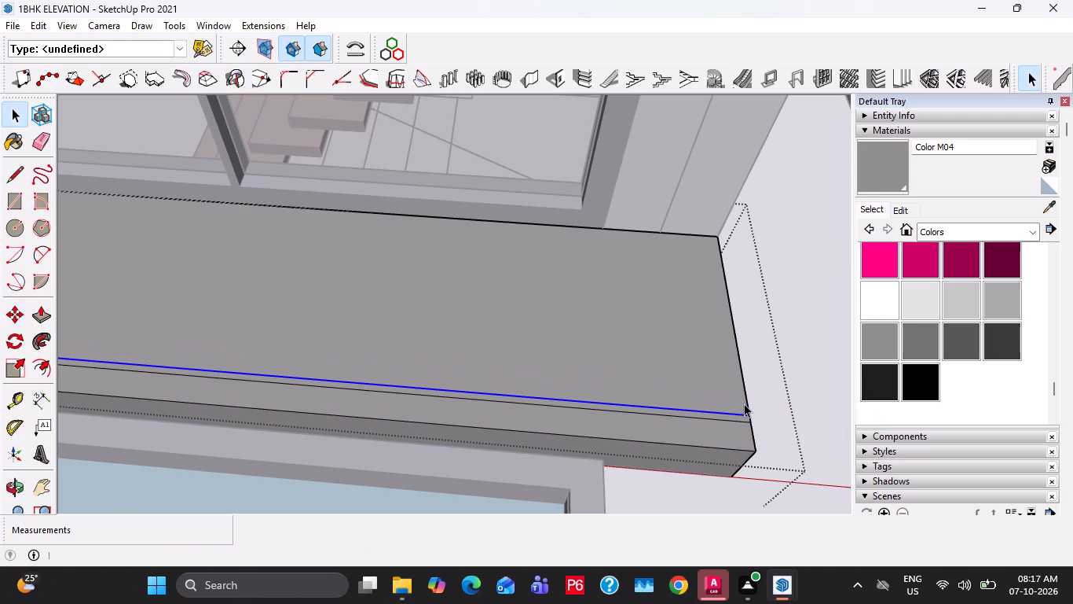
# Push the narrow strip between the two copied lines down 1" to form a groove in the platform top.
pyautogui.scroll(8, 723, 410)
pyautogui.click(701, 418)
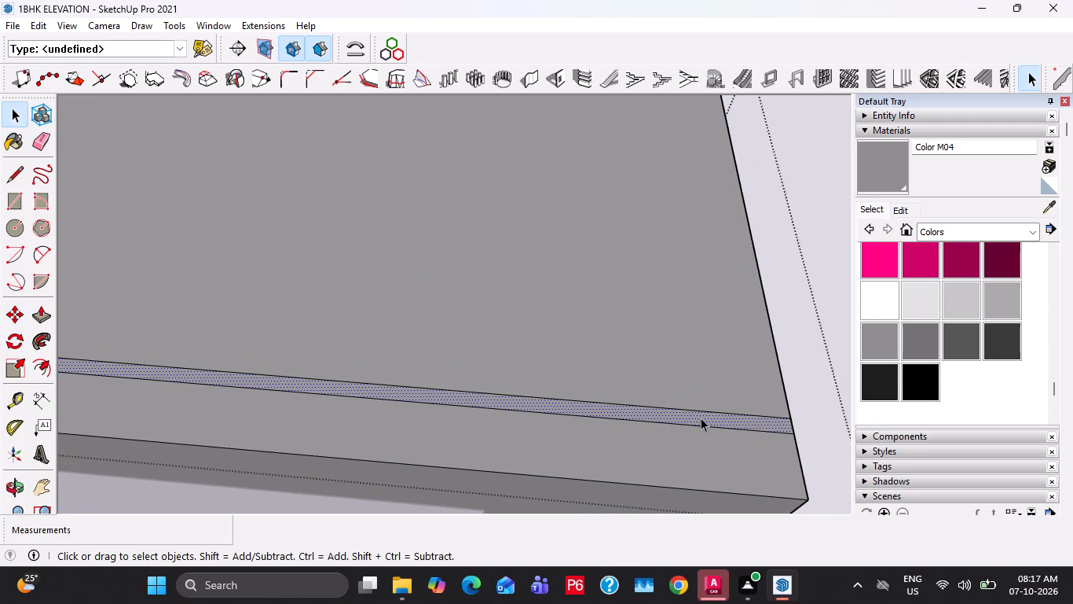
pyautogui.press('p')
pyautogui.click(701, 418)
pyautogui.write('1"')
pyautogui.press('Return')
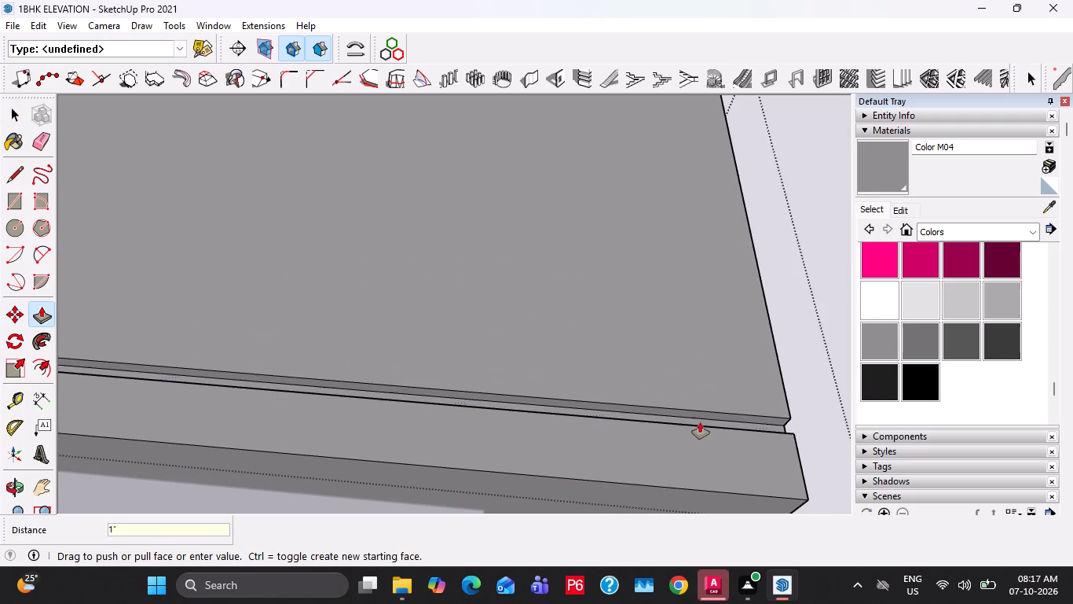
pyautogui.press('space')
# Copy the 4" plank face at the pool-side edge twice toward the house at 5" spacing, leaving 1" groove strips between planks.
pyautogui.doubleClick(729, 459)
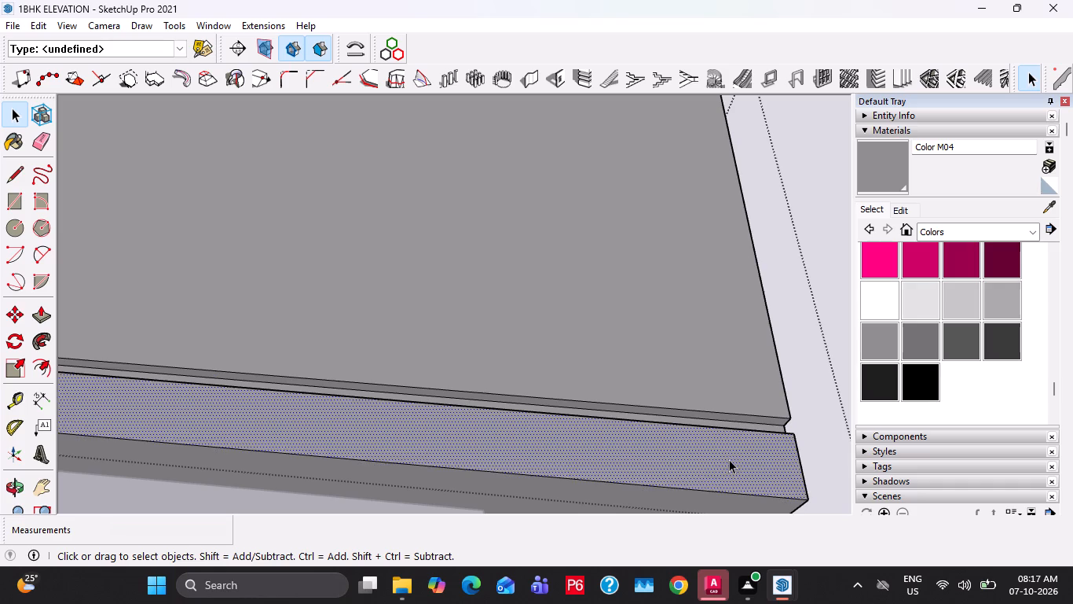
pyautogui.scroll(-3, 728, 455)
pyautogui.press('m')
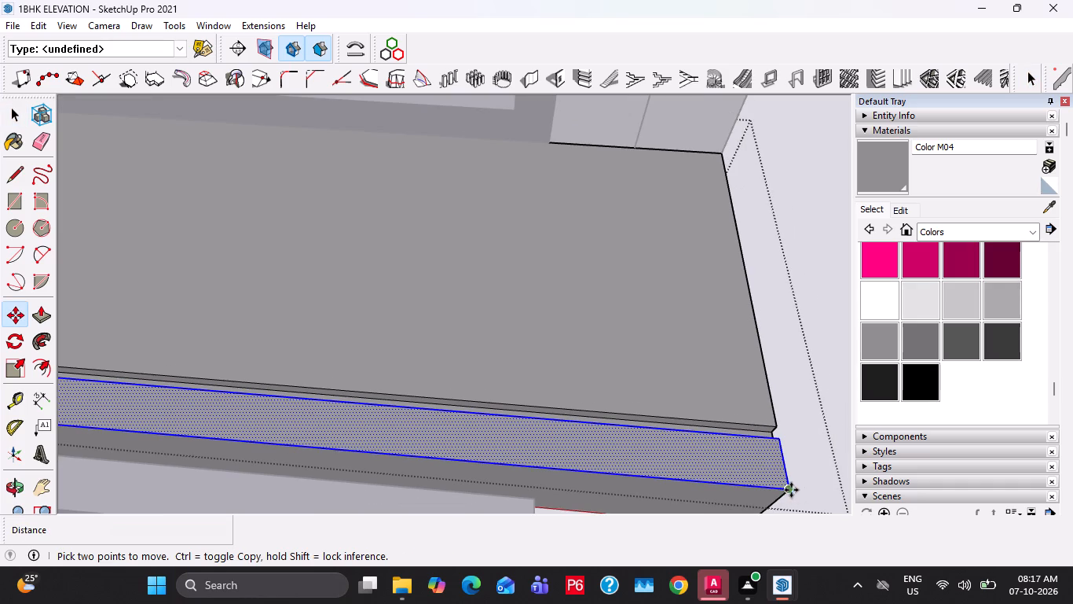
pyautogui.click(791, 490)
pyautogui.click(779, 424)
pyautogui.press('space')
pyautogui.scroll(7, 770, 425)
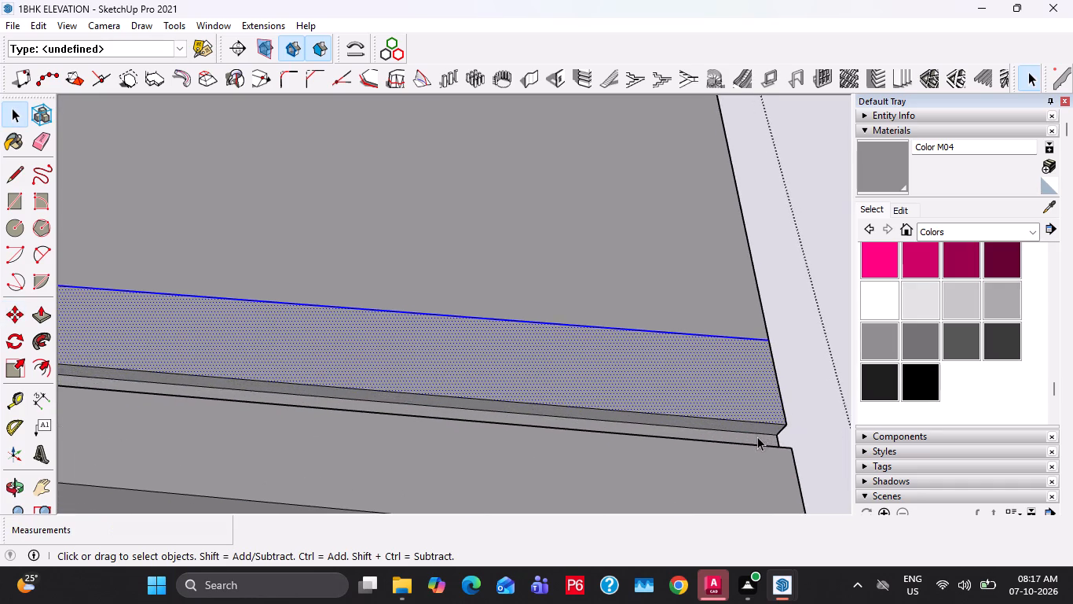
pyautogui.scroll(1, 757, 436)
pyautogui.moveTo(765, 402); pyautogui.dragTo(768, 440, button='middle')
pyautogui.scroll(-2, 768, 440)
pyautogui.press('m')
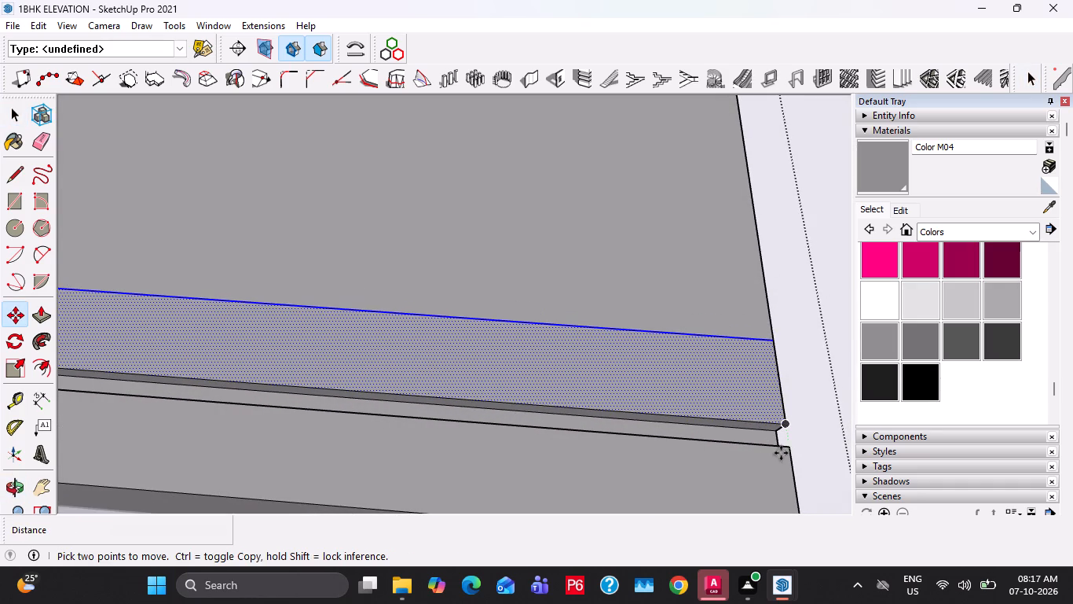
pyautogui.click(789, 451)
pyautogui.click(778, 348)
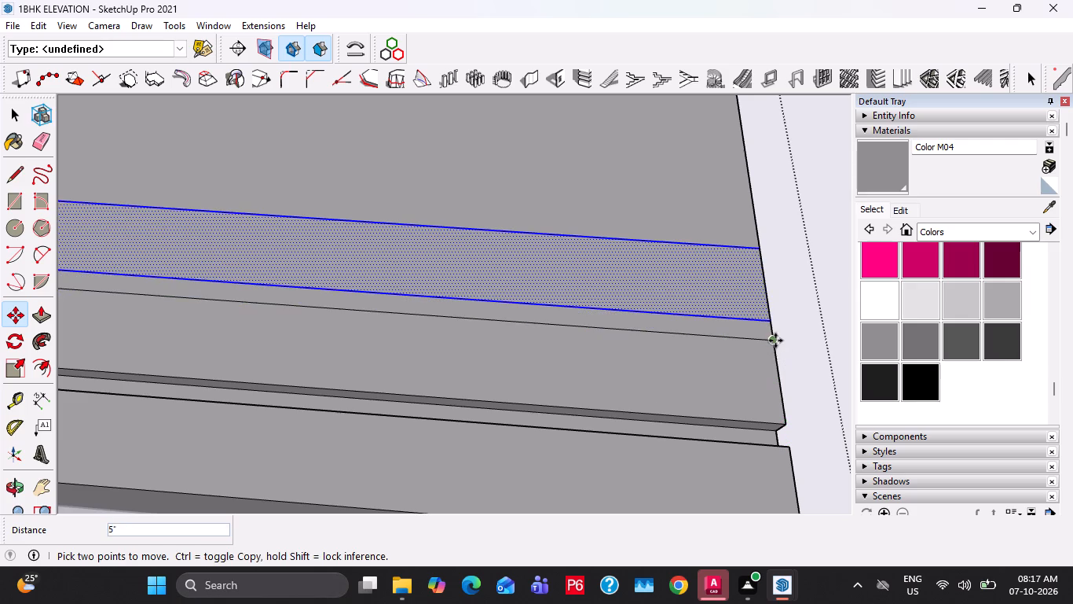
# Copy the 4" plank face four more times toward the house at 5" spacing, up to the platform's house-side edge.
pyautogui.click(775, 341)
pyautogui.click(756, 250)
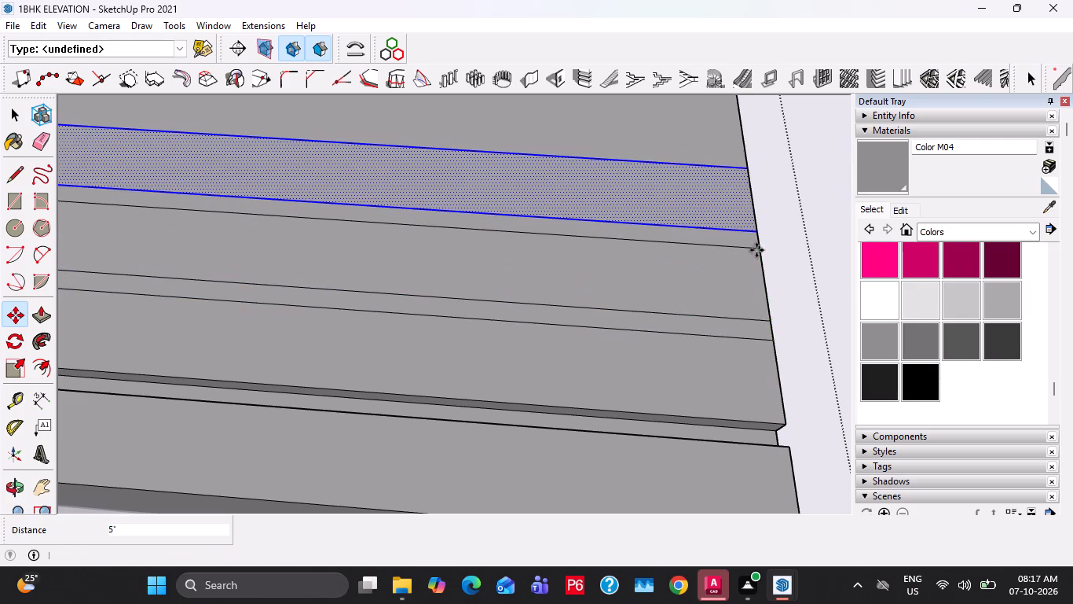
pyautogui.keyDown('shift'); pyautogui.moveTo(756, 250); pyautogui.dragTo(734, 455, button='middle'); pyautogui.keyUp('shift')
pyautogui.click(734, 456)
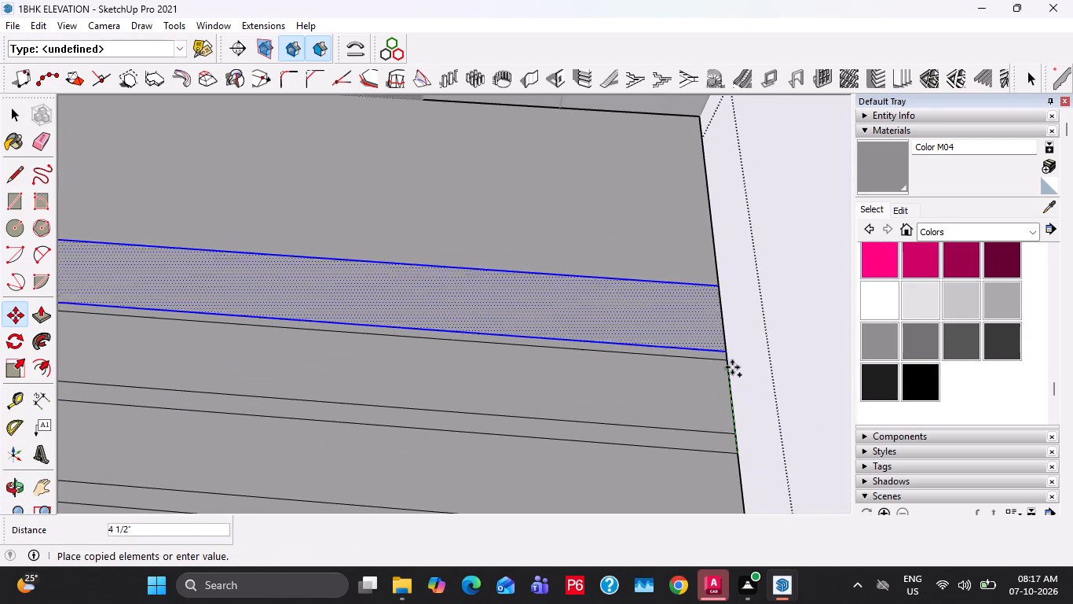
pyautogui.click(727, 362)
pyautogui.click(727, 359)
pyautogui.click(716, 274)
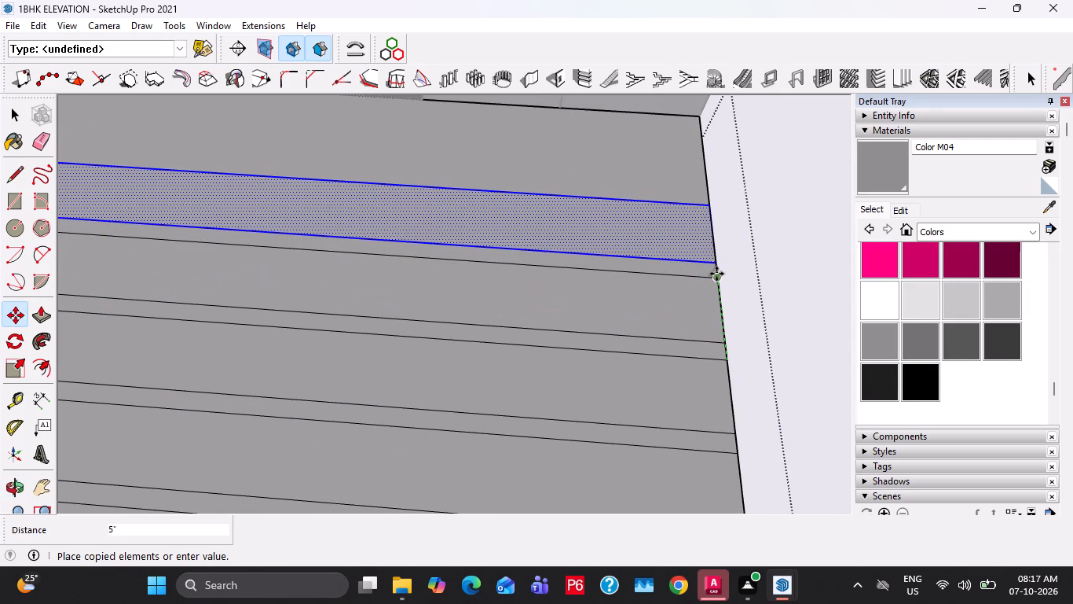
pyautogui.click(716, 275)
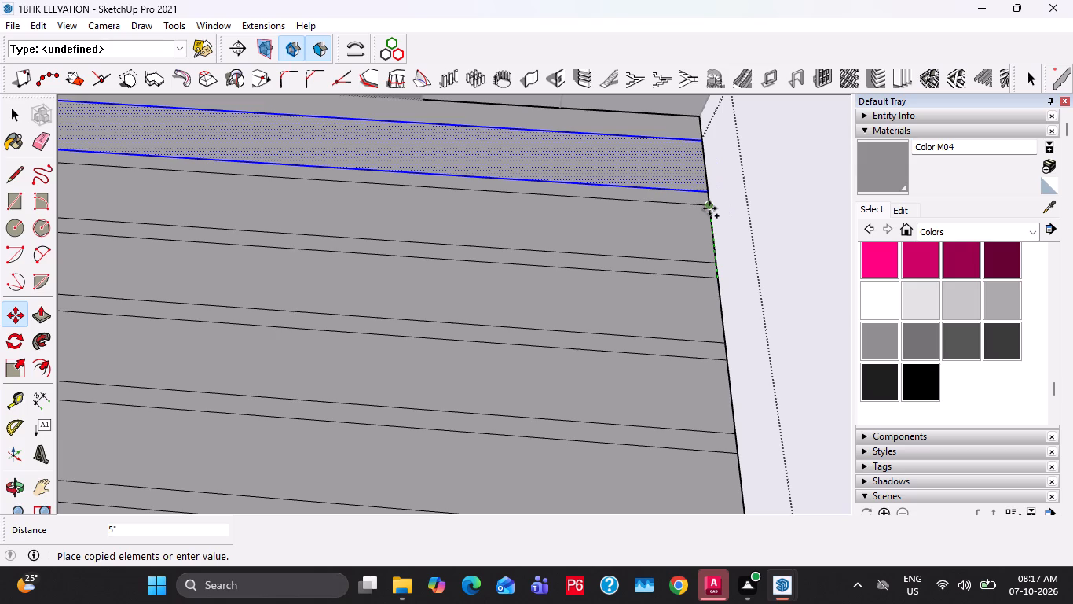
pyautogui.click(709, 208)
pyautogui.press('space')
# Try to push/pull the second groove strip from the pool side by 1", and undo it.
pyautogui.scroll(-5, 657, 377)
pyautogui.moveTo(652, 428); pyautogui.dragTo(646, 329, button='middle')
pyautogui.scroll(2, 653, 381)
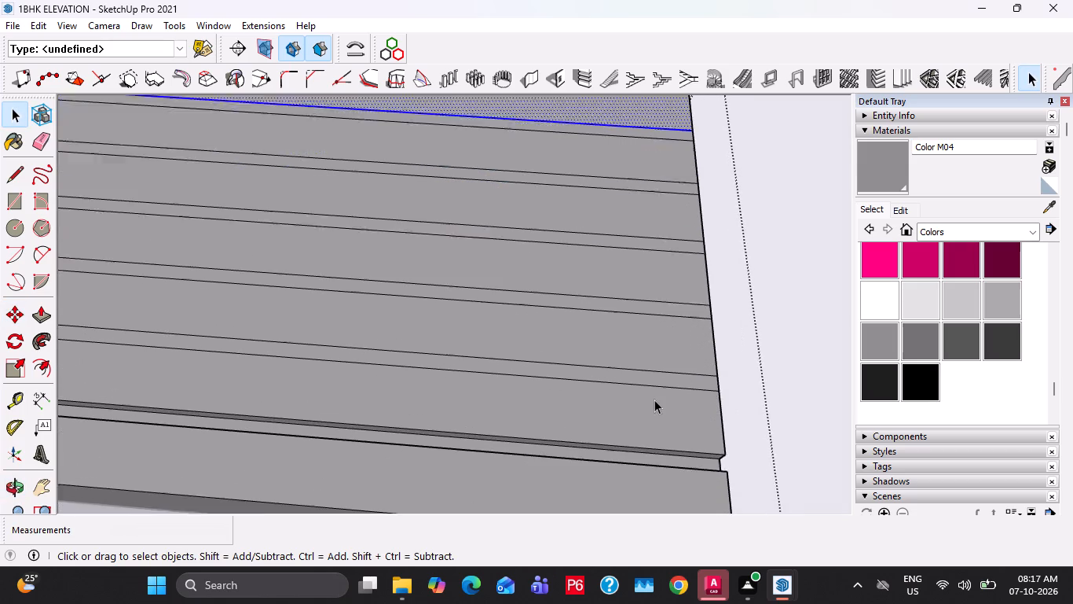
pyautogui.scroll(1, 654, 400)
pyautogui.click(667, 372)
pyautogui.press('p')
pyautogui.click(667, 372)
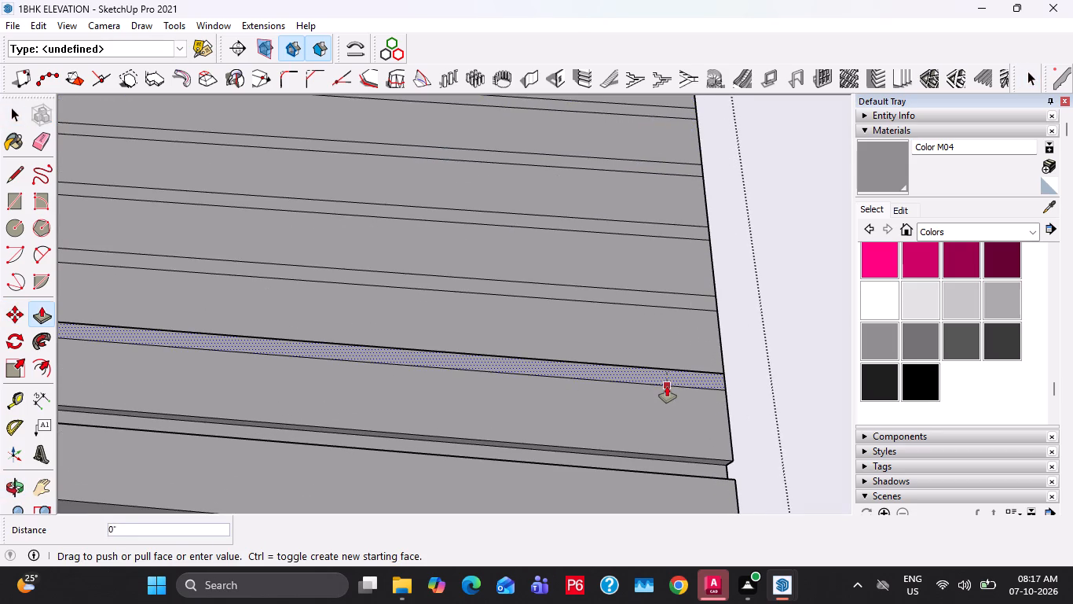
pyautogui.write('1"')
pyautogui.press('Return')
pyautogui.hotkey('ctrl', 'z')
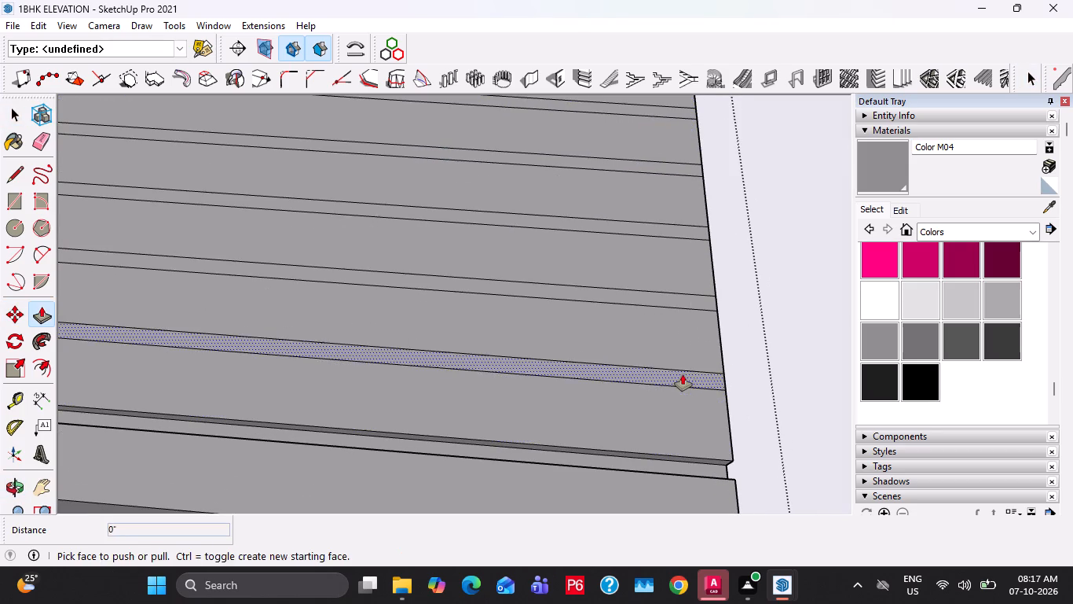
# Push the remaining narrow strips between the planks, plus the one along the house edge, down 1" and leave the platform group.
pyautogui.click(683, 374)
pyautogui.click(720, 470)
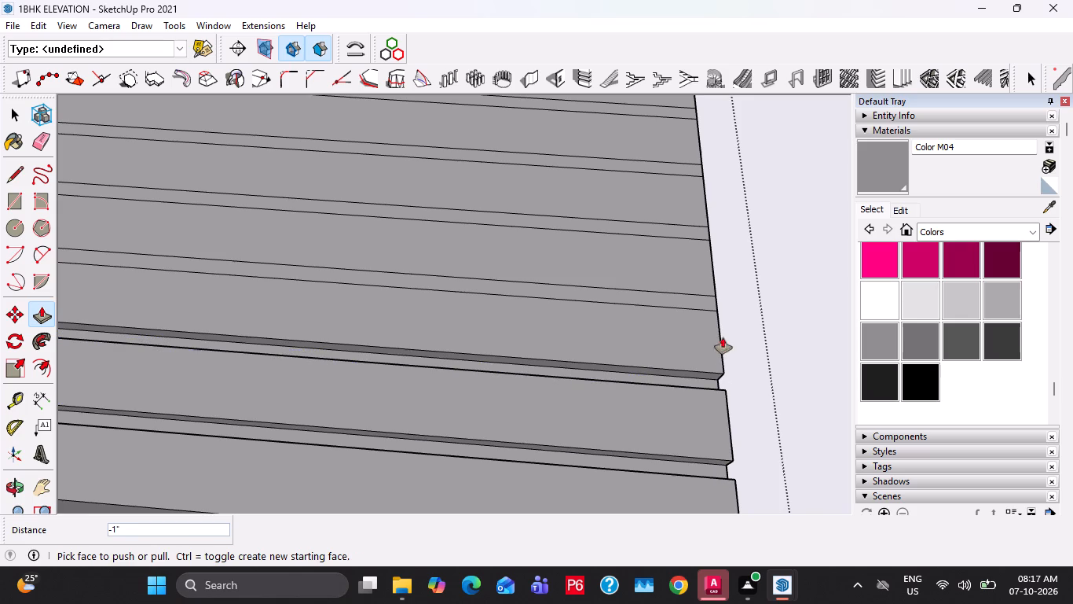
pyautogui.doubleClick(706, 304)
pyautogui.keyDown('shift'); pyautogui.moveTo(699, 299); pyautogui.dragTo(705, 403, button='middle'); pyautogui.keyUp('shift')
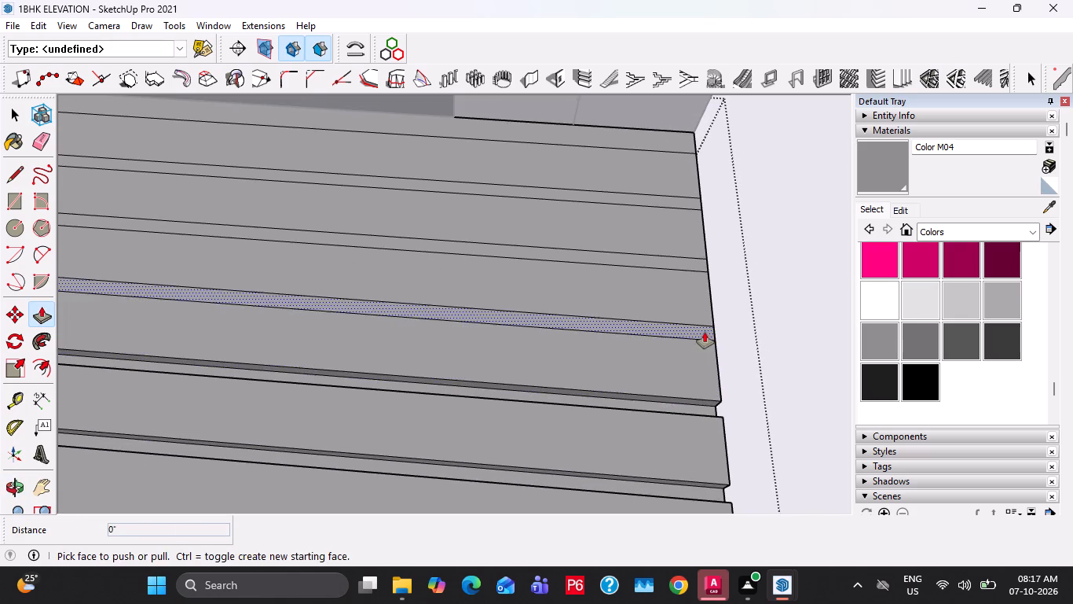
pyautogui.doubleClick(705, 332)
pyautogui.doubleClick(693, 263)
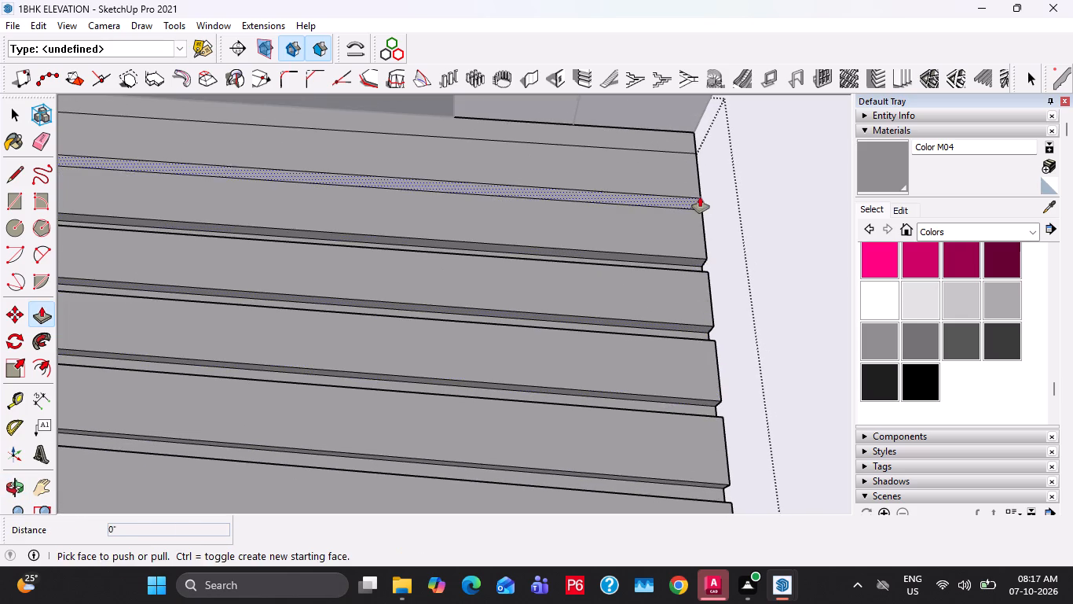
pyautogui.click(700, 197)
pyautogui.click(700, 196)
pyautogui.hotkey('ctrl', 'z')
pyautogui.doubleClick(689, 203)
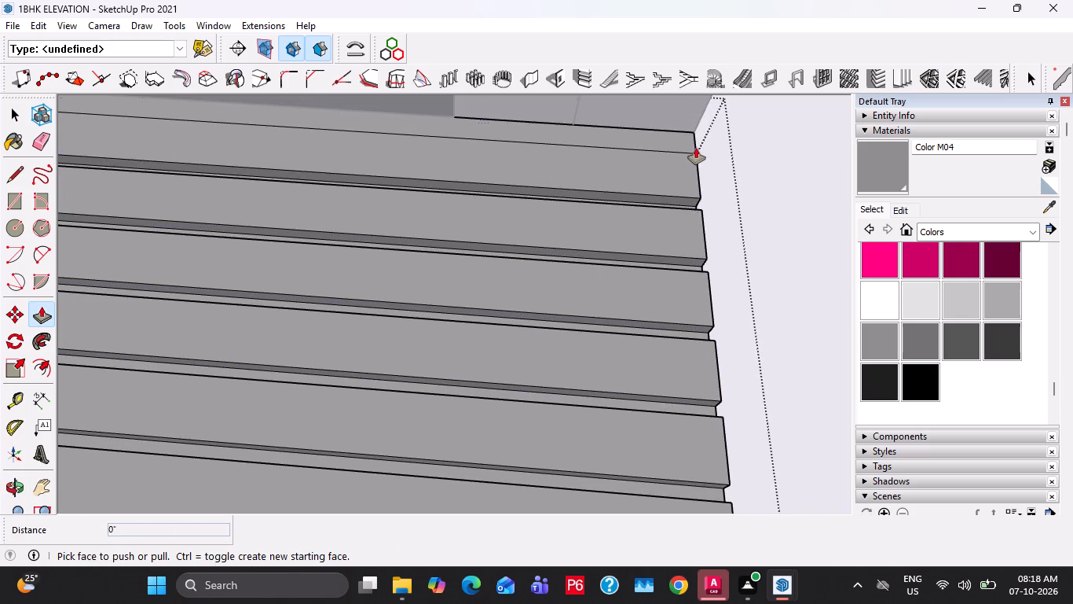
pyautogui.doubleClick(684, 146)
pyautogui.press('space')
pyautogui.scroll(-13, 695, 231)
pyautogui.press('space')
pyautogui.press('Escape')
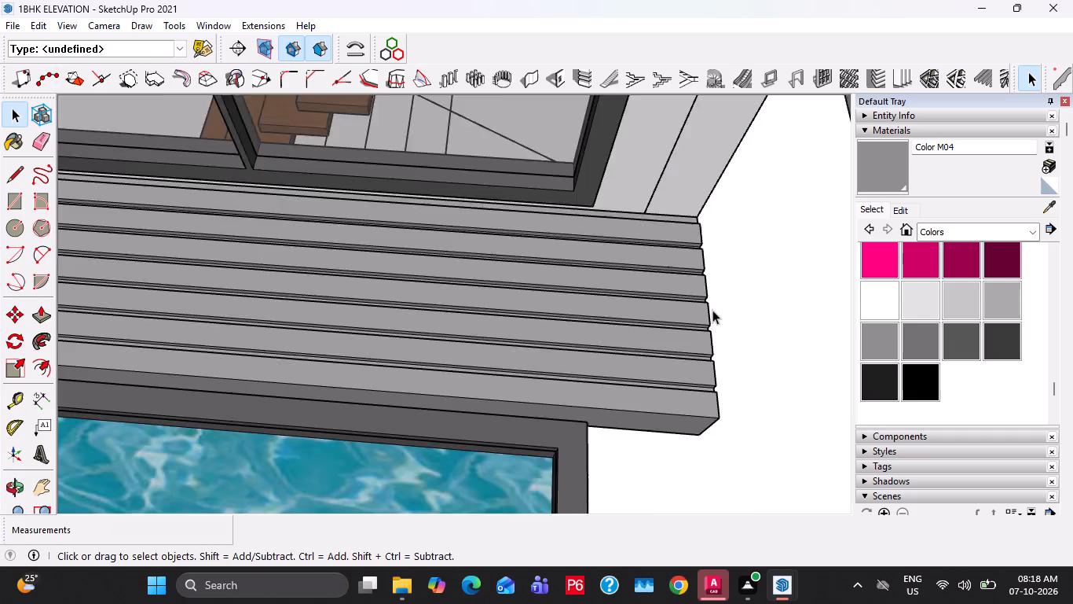
pyautogui.scroll(-13, 712, 310)
pyautogui.press('Escape')
# Inside the small walled enclosure beside the pool, push the boundary-side wall's inner face outward to its outer edge.
pyautogui.keyDown('shift'); pyautogui.moveTo(691, 321); pyautogui.dragTo(793, 346, button='middle'); pyautogui.keyUp('shift')
pyautogui.moveTo(550, 338); pyautogui.dragTo(666, 274, button='middle')
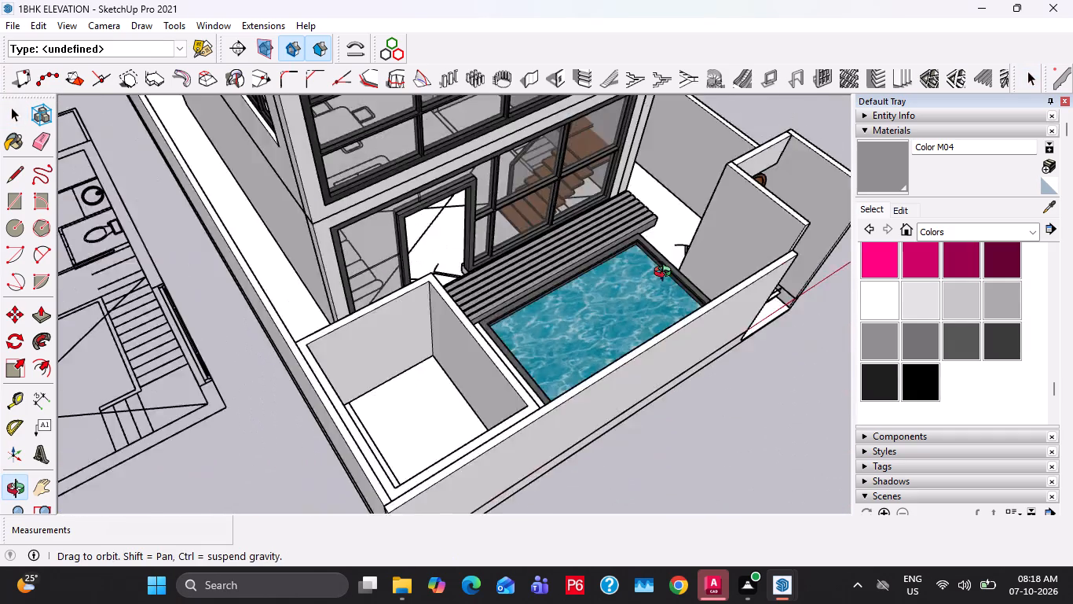
pyautogui.moveTo(666, 274); pyautogui.dragTo(544, 261, button='middle')
pyautogui.scroll(6, 317, 356)
pyautogui.doubleClick(289, 339)
pyautogui.click(267, 357)
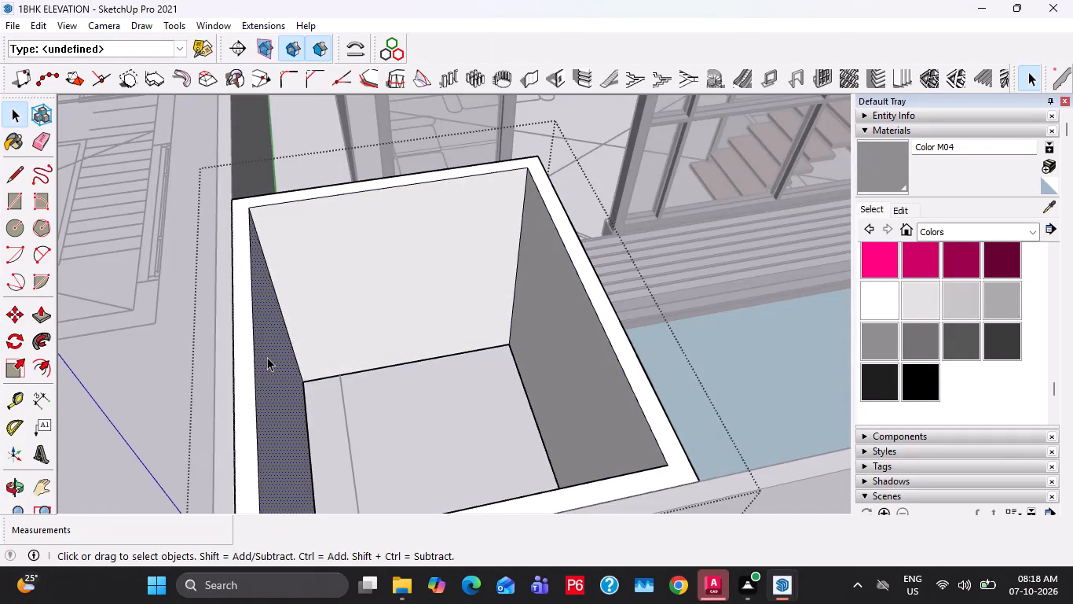
pyautogui.press('p')
pyautogui.click(267, 357)
pyautogui.click(234, 303)
pyautogui.press('space')
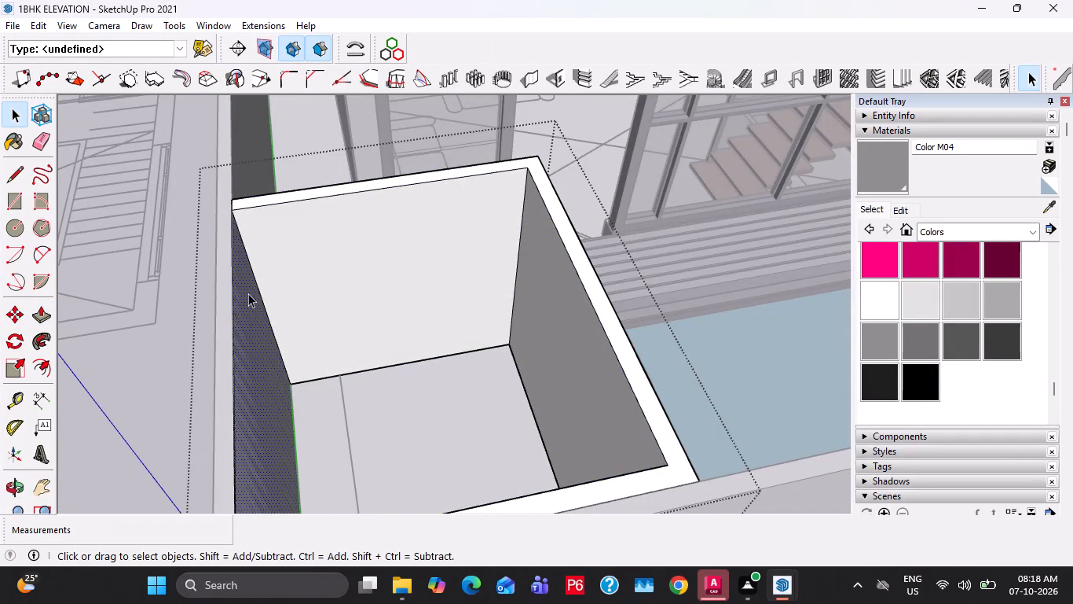
pyautogui.scroll(-5, 248, 293)
pyautogui.press('Escape')
pyautogui.press('Escape')
# Cover the walled enclosure with a rectangle of about 9' by 7' 7" across its outer corners, and extrude it 4" as a roof slab.
pyautogui.press('r')
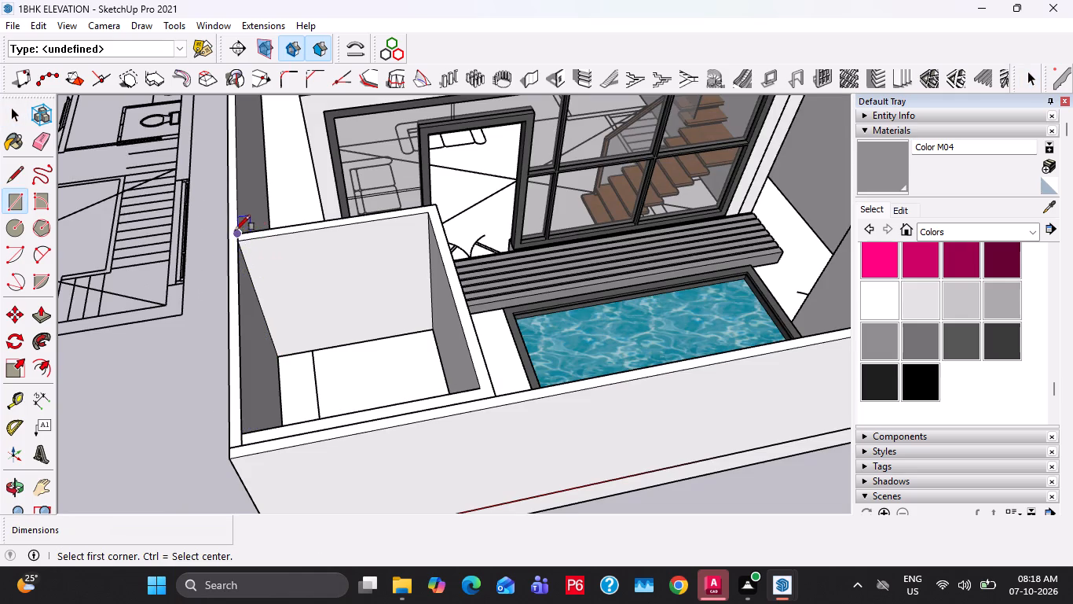
pyautogui.click(226, 455)
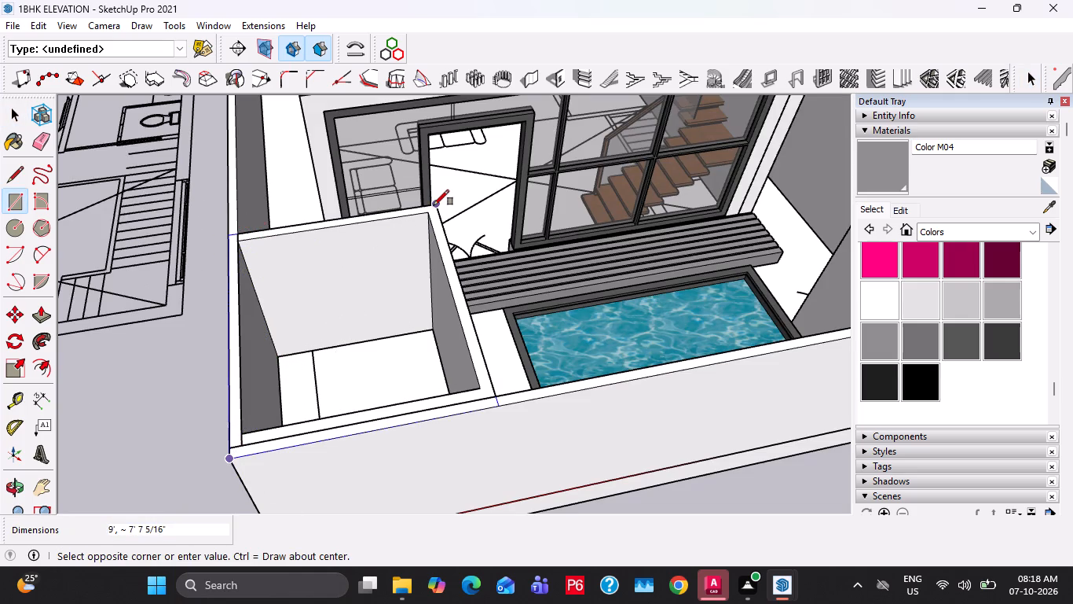
pyautogui.click(434, 205)
pyautogui.press('space')
pyautogui.press('p')
pyautogui.click(372, 319)
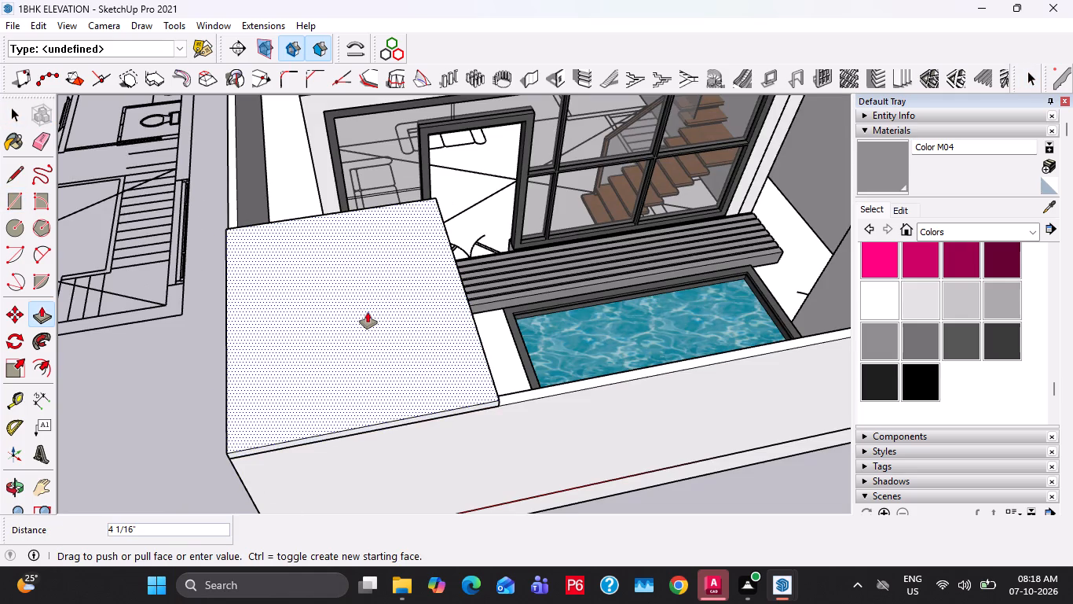
pyautogui.write('4"')
pyautogui.press('Return')
pyautogui.press('space')
# Select the whole new roof slab over the enclosure and make it a group.
pyautogui.tripleClick(368, 362)
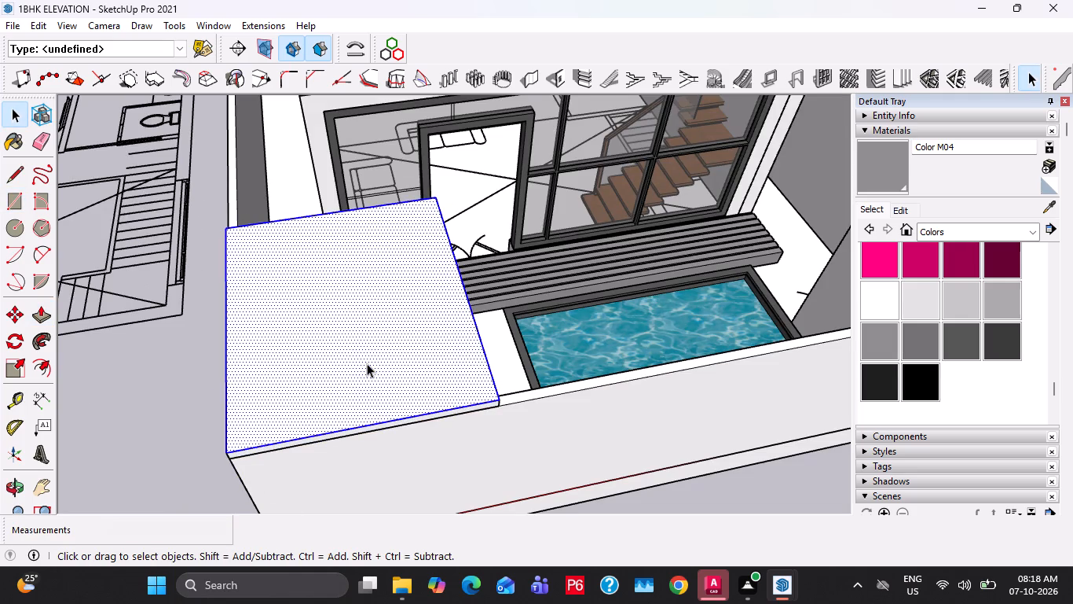
pyautogui.click(367, 363)
pyautogui.rightClick(367, 363)
pyautogui.click(438, 223)
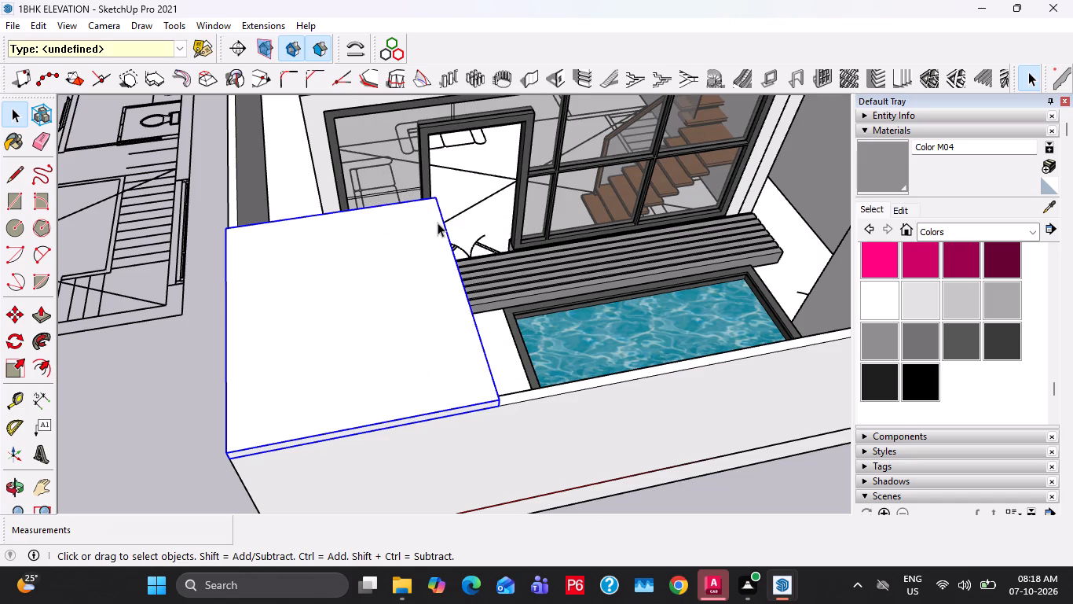
# Inside the enclosure's wall group, place a horizontal guide 4' above the base of the pool-facing wall.
pyautogui.moveTo(471, 349); pyautogui.dragTo(265, 304, button='middle')
pyautogui.moveTo(406, 304); pyautogui.dragTo(188, 309, button='middle')
pyautogui.scroll(2, 298, 279)
pyautogui.keyDown('shift'); pyautogui.moveTo(305, 279); pyautogui.dragTo(401, 322, button='middle'); pyautogui.keyUp('shift')
pyautogui.doubleClick(378, 323)
pyautogui.scroll(3, 370, 323)
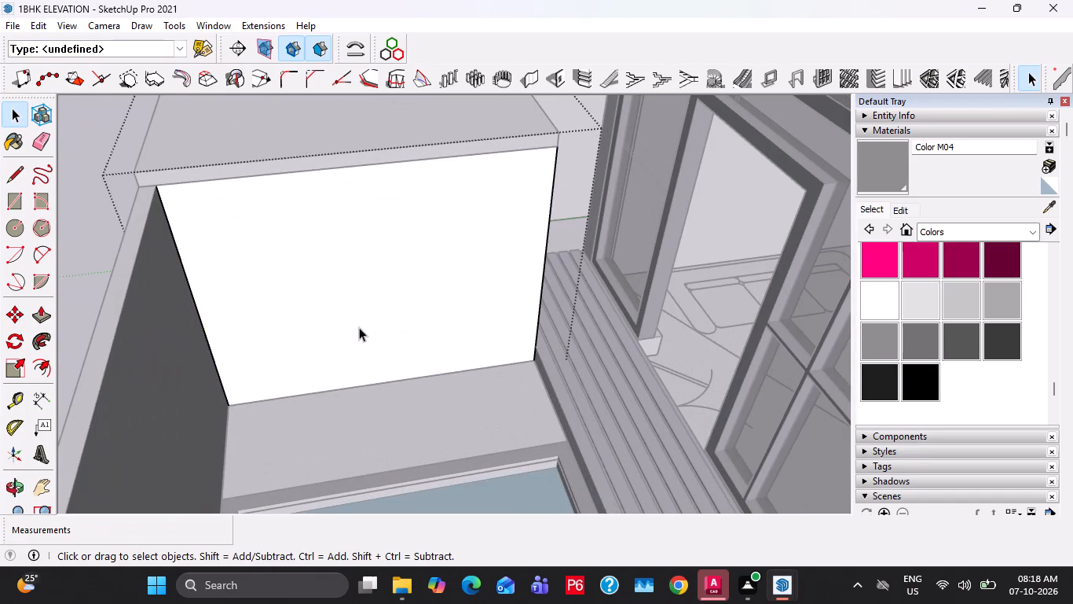
pyautogui.click(359, 327)
pyautogui.press('r')
pyautogui.press('space')
pyautogui.press('t')
pyautogui.click(423, 377)
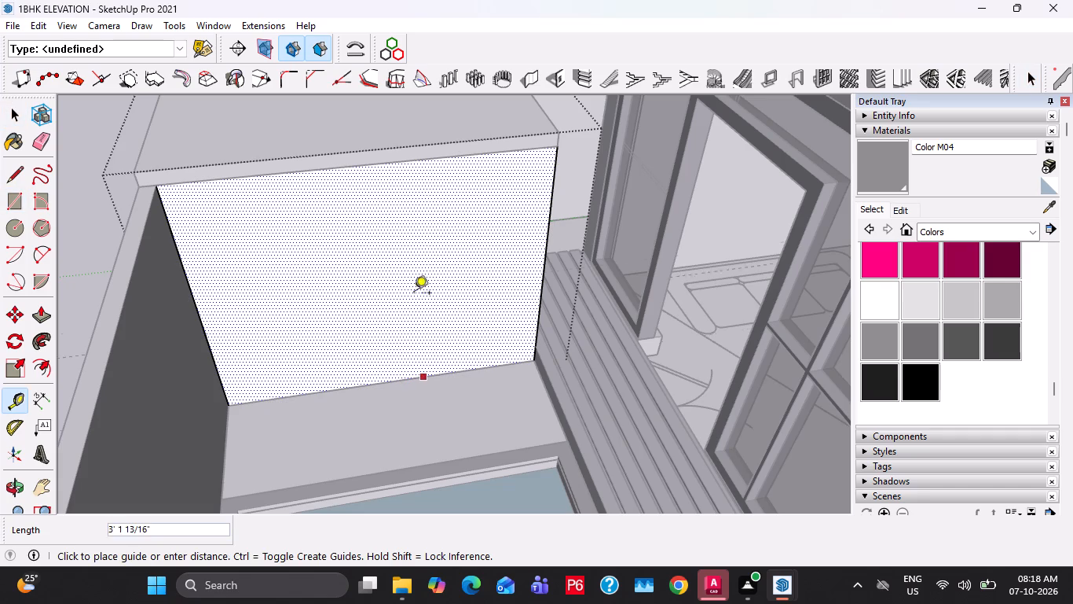
pyautogui.write("4'")
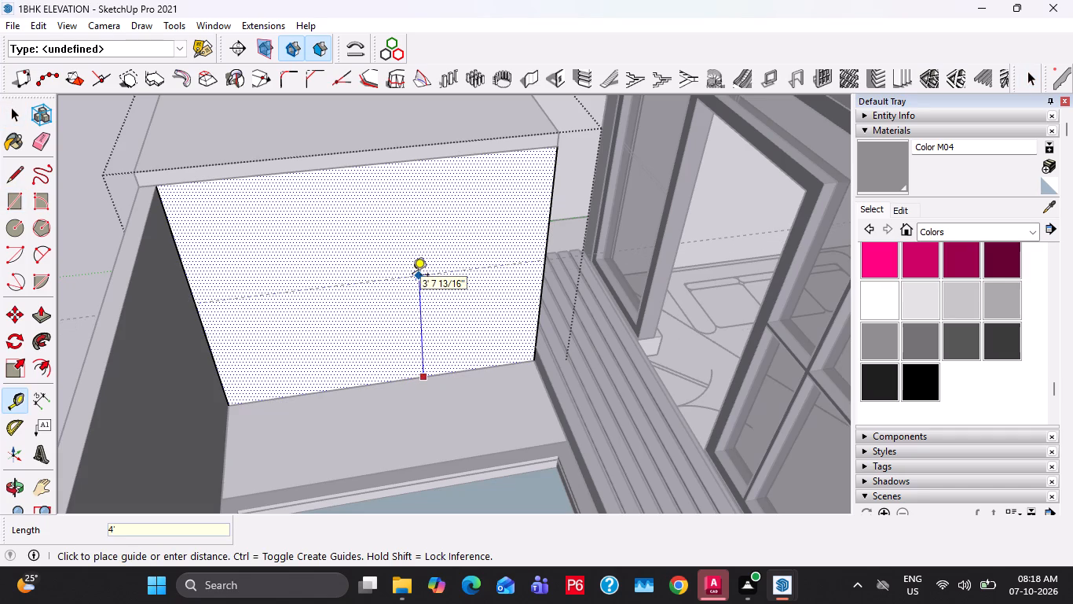
pyautogui.press('Return')
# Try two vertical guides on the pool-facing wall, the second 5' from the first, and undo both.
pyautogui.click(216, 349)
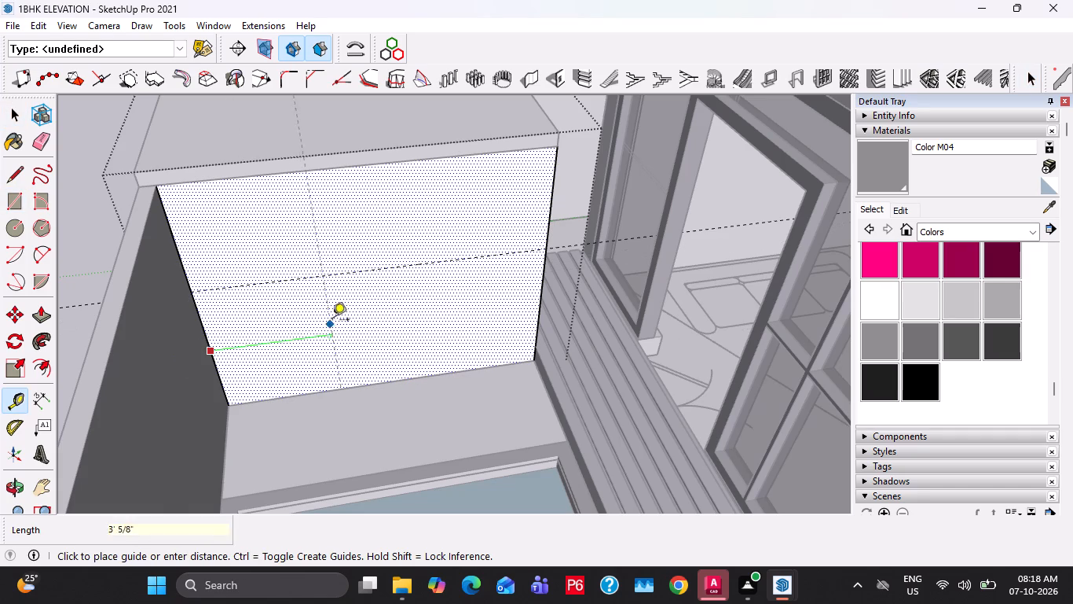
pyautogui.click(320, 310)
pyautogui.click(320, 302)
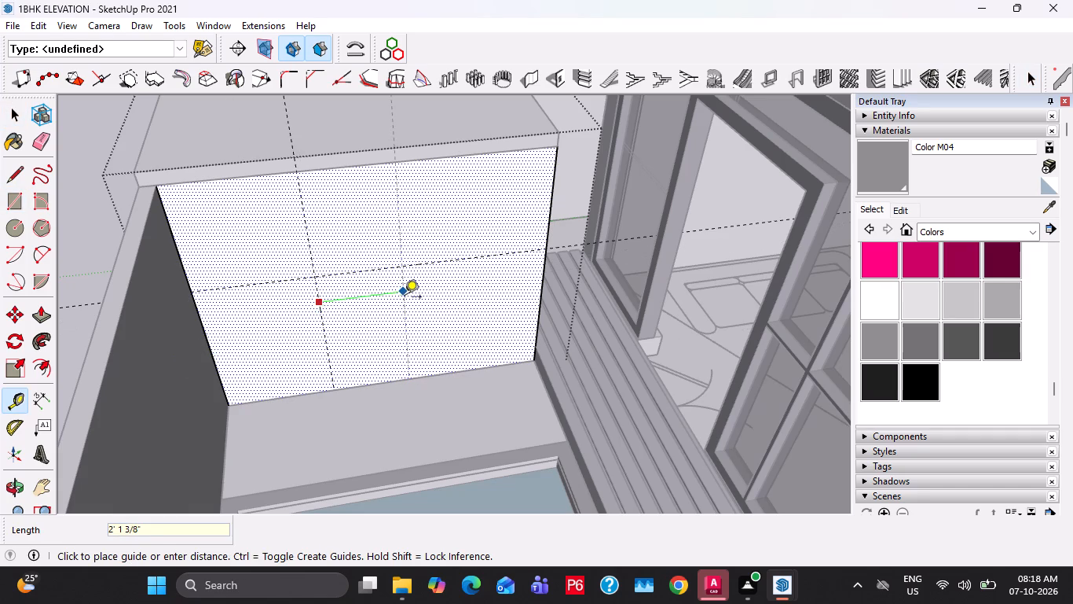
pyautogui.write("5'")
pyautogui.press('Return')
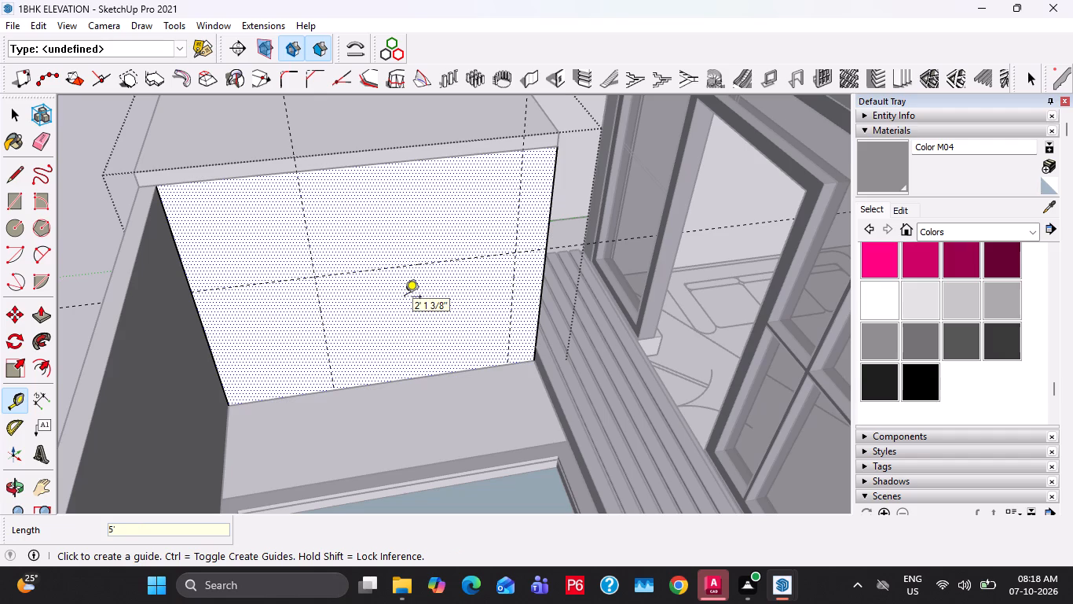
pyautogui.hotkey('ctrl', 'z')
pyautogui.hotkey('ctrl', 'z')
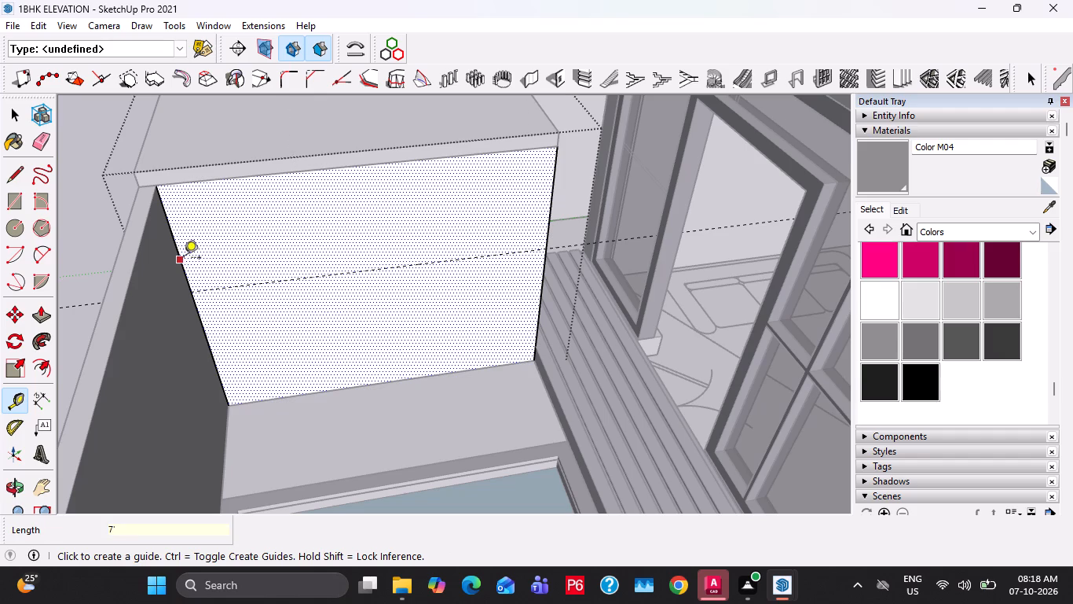
# Place a vertical guide 2'6" from the pool-facing wall's boundary-side edge and another 4' beyond it.
pyautogui.click(184, 259)
pyautogui.write('2\'6"')
pyautogui.press('Return')
pyautogui.moveTo(295, 251); pyautogui.dragTo(314, 247)
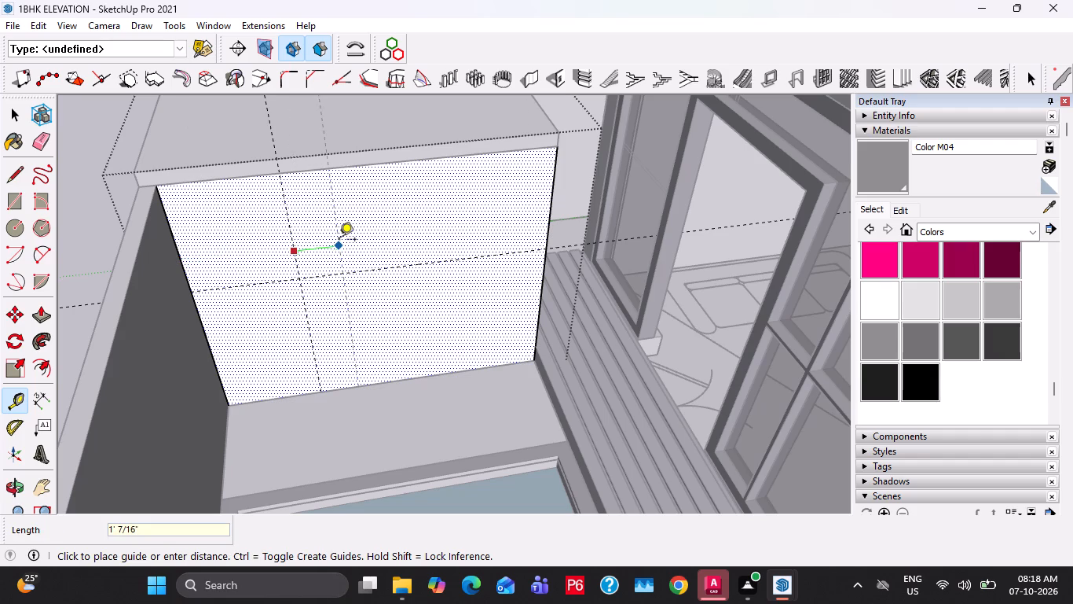
pyautogui.write("4'")
pyautogui.press('Return')
pyautogui.press('space')
pyautogui.moveTo(398, 311); pyautogui.dragTo(388, 312, button='middle')
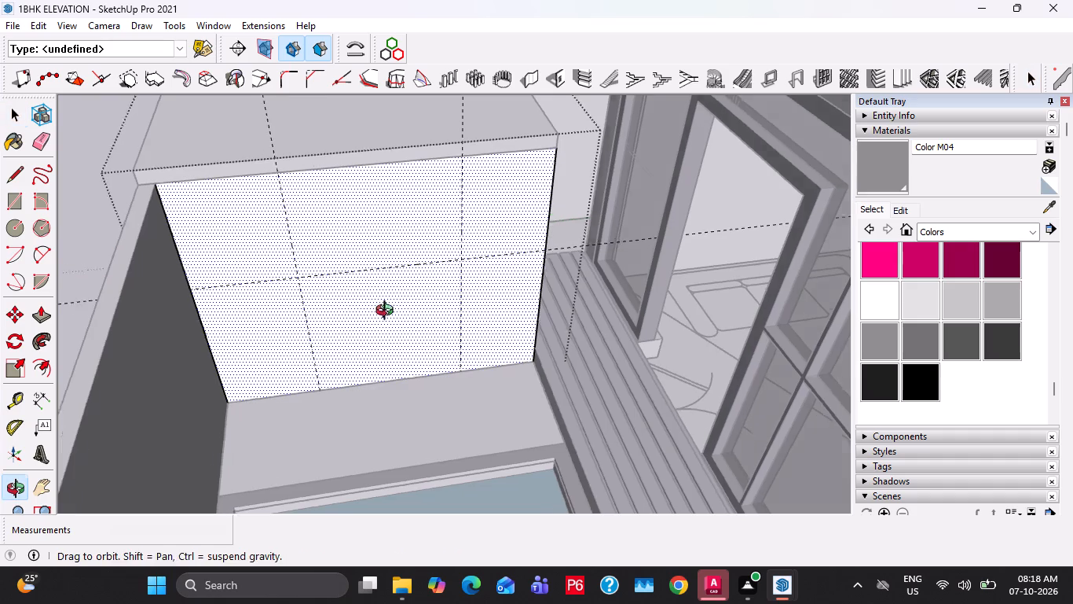
pyautogui.moveTo(388, 312); pyautogui.dragTo(377, 314, button='middle')
# Draw a two-point arc between the two guide intersections on the pool-facing wall, bulging upward about 1' 8".
pyautogui.press('a')
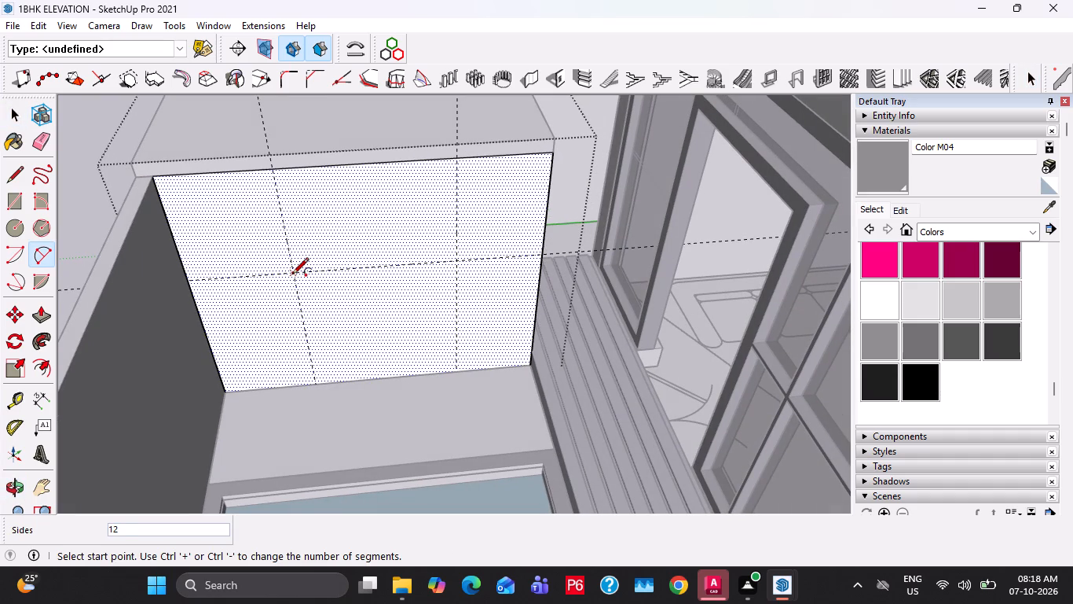
pyautogui.write('200')
pyautogui.click(294, 275)
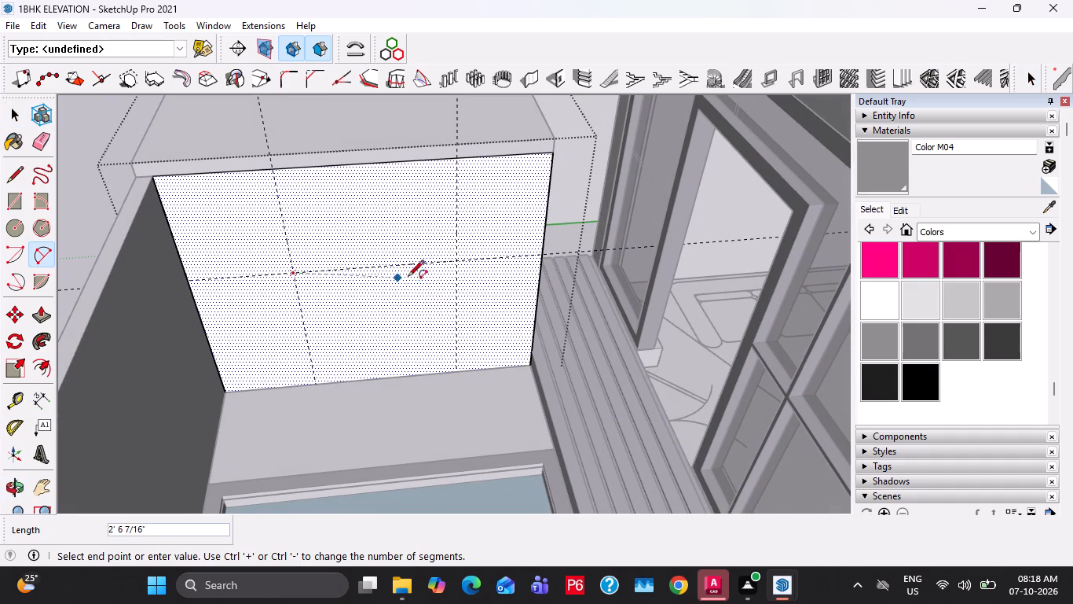
pyautogui.click(456, 263)
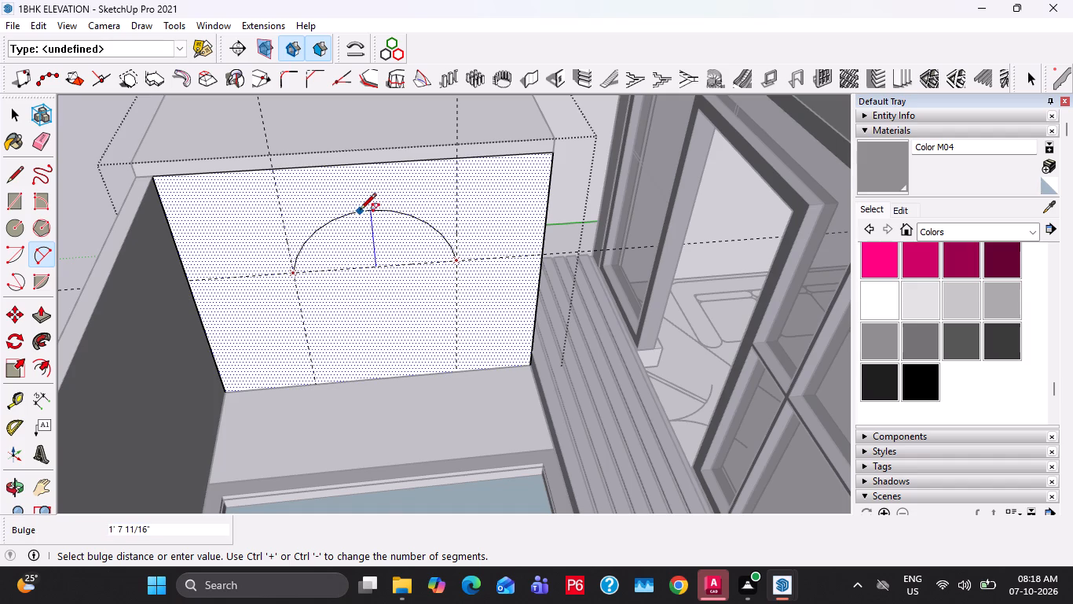
pyautogui.click(360, 211)
pyautogui.press('space')
# Draw straight lines from both arc ends down to the wall base and along it to close the arched opening outline.
pyautogui.press('l')
pyautogui.click(454, 261)
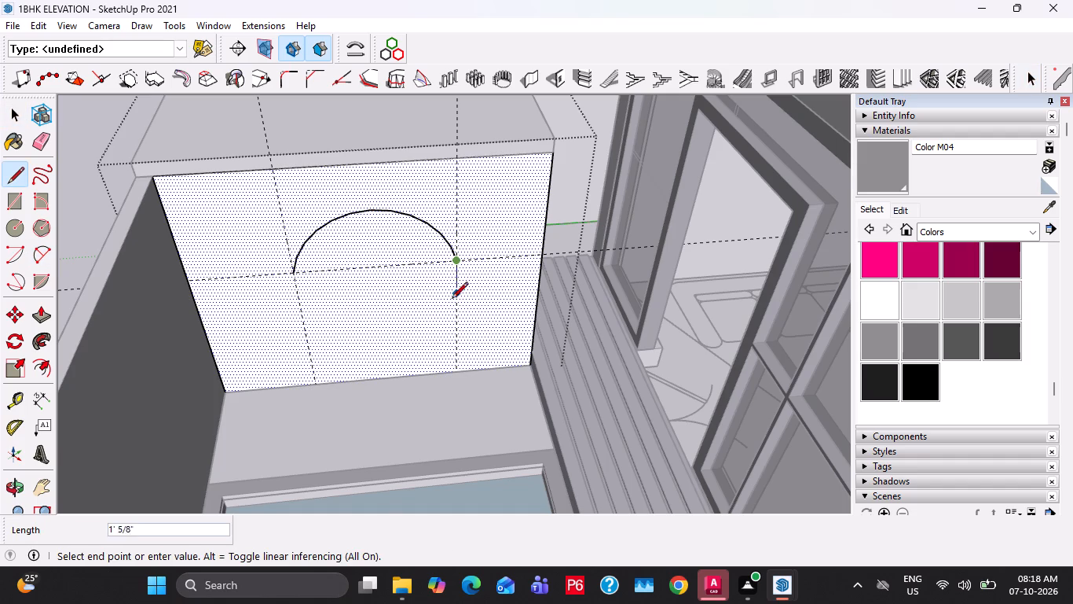
pyautogui.click(456, 375)
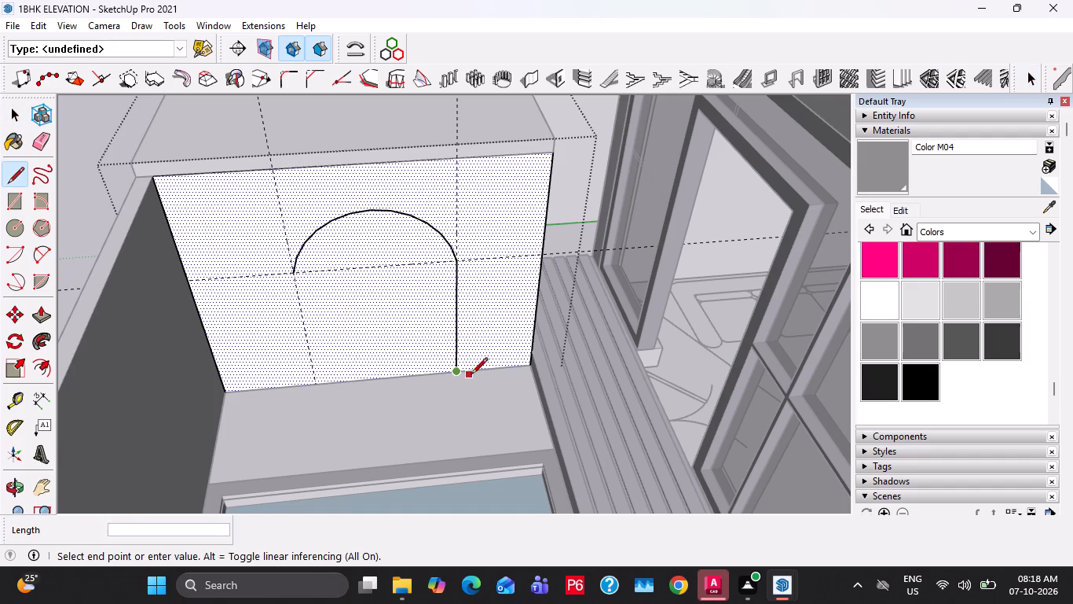
pyautogui.click(460, 370)
pyautogui.click(311, 383)
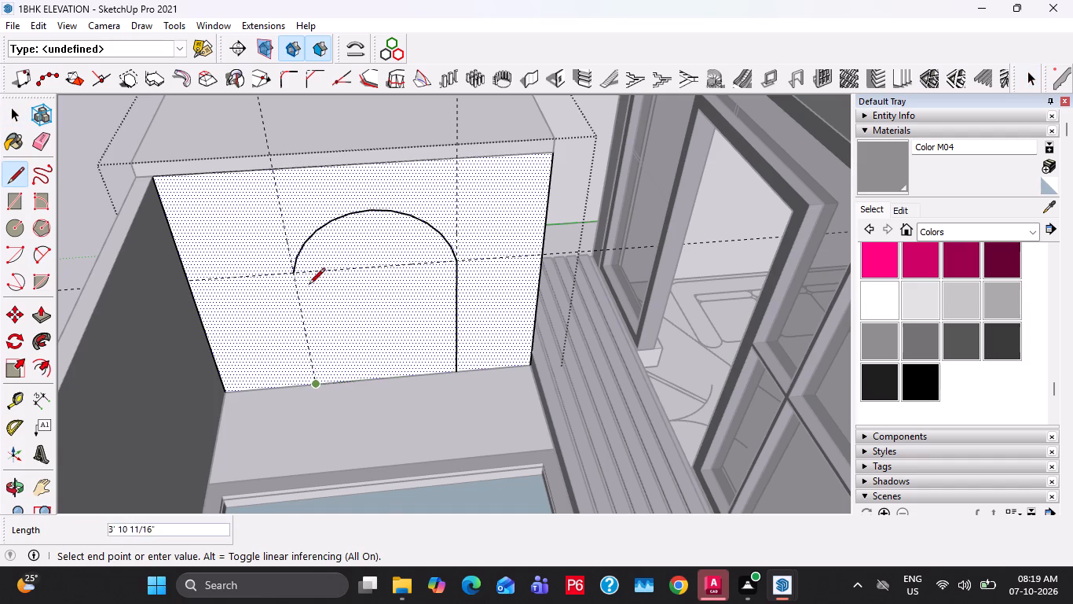
pyautogui.click(297, 274)
pyautogui.press('space')
# Push the arched face through the full thickness of the pool-facing wall to cut the opening.
pyautogui.click(387, 313)
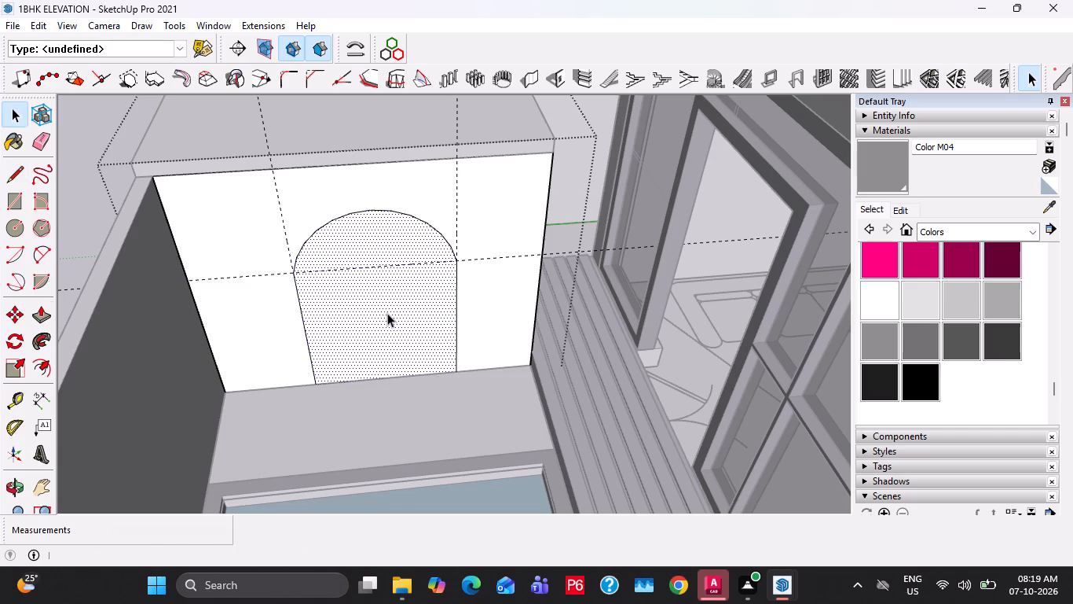
pyautogui.press('p')
pyautogui.click(387, 313)
pyautogui.click(374, 293)
pyautogui.press('space')
# Push the threshold strip in the arched opening flush with the enclosure floor and remove the leftover edge.
pyautogui.scroll(9, 360, 373)
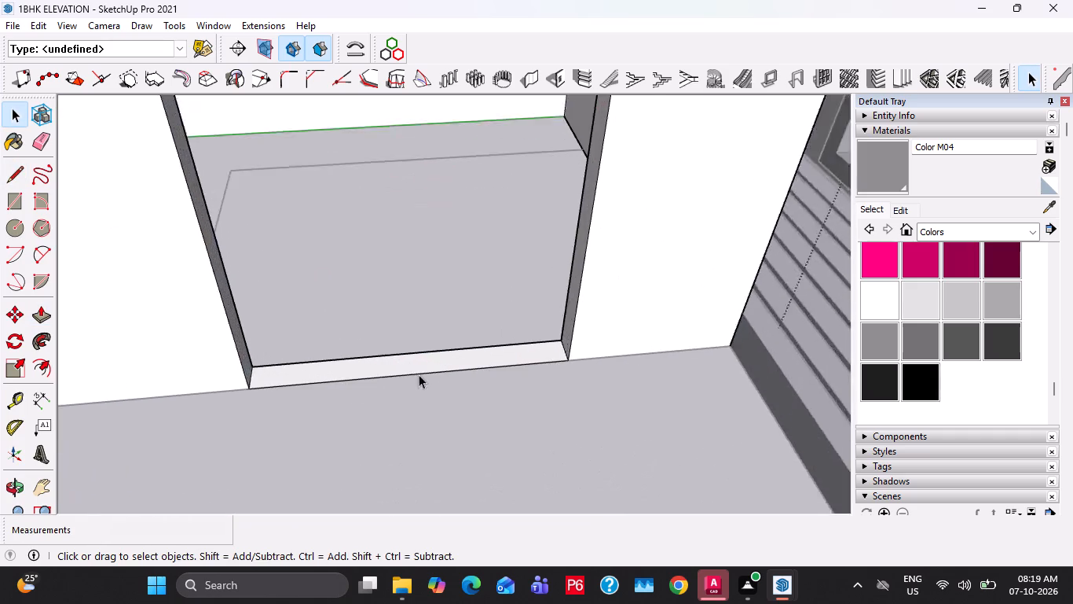
pyautogui.scroll(1, 419, 374)
pyautogui.moveTo(448, 355); pyautogui.dragTo(580, 379, button='middle')
pyautogui.scroll(6, 588, 376)
pyautogui.moveTo(585, 375); pyautogui.dragTo(890, 399, button='middle')
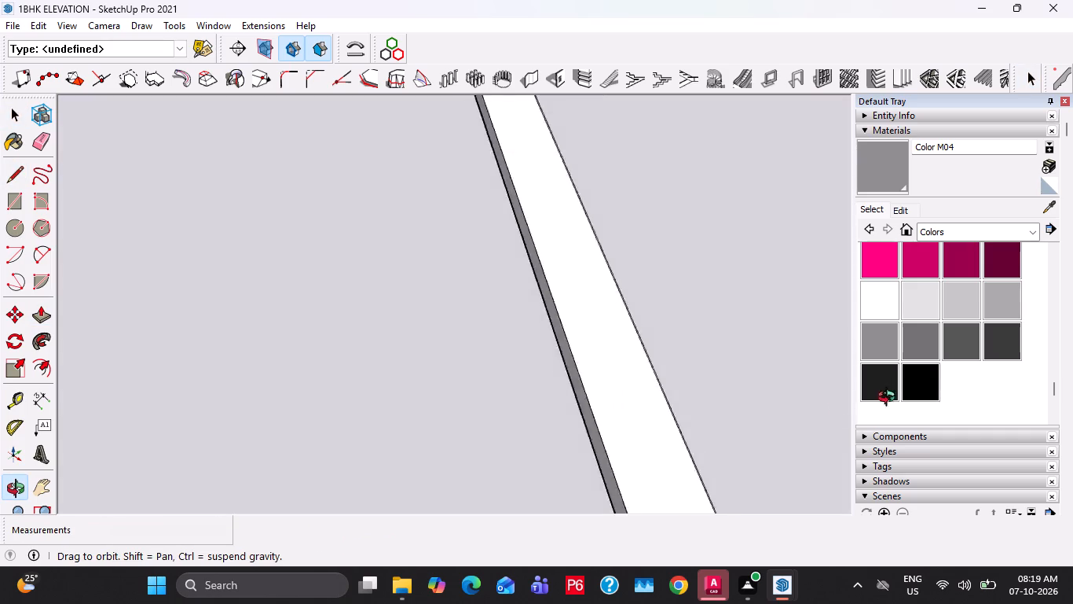
pyautogui.moveTo(890, 399); pyautogui.dragTo(1036, 374, button='middle')
pyautogui.doubleClick(665, 305)
pyautogui.click(633, 282)
pyautogui.press('p')
pyautogui.click(633, 282)
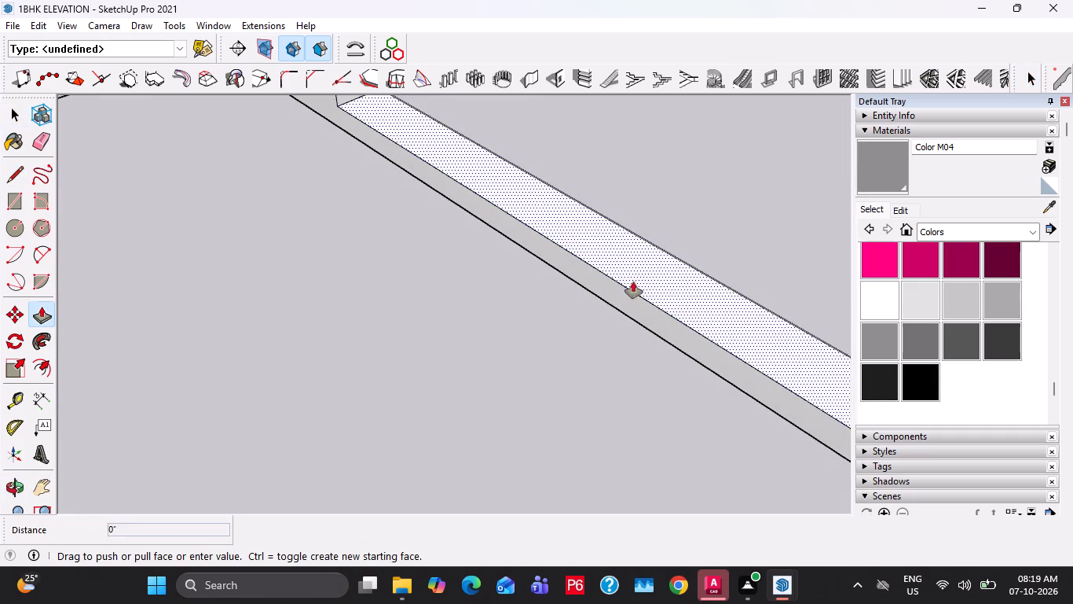
pyautogui.click(602, 300)
pyautogui.press('space')
pyautogui.press('e')
pyautogui.moveTo(611, 304); pyautogui.dragTo(606, 315)
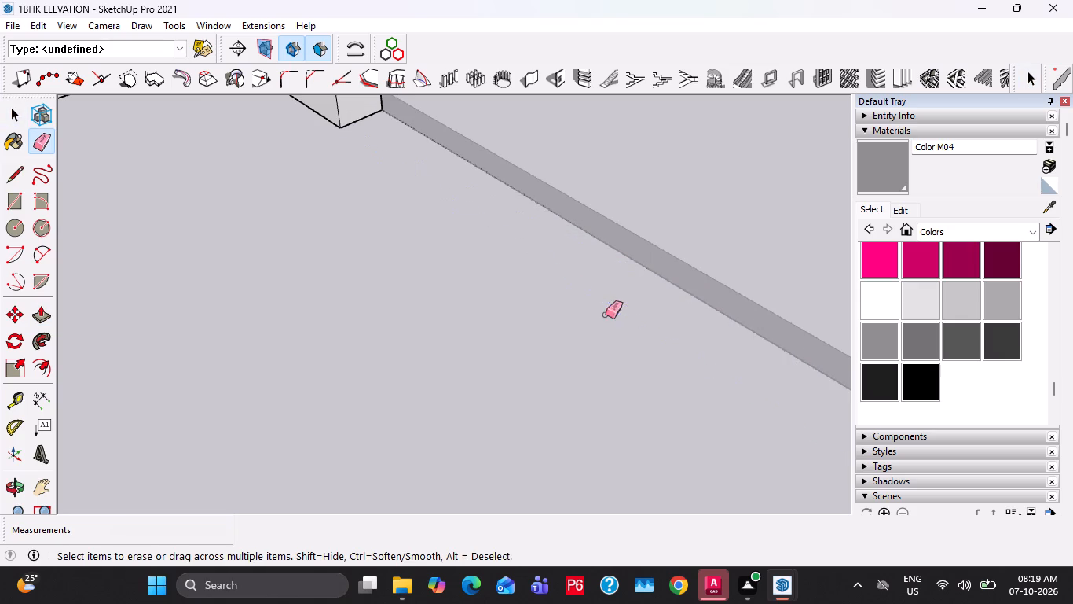
pyautogui.press('space')
pyautogui.click(649, 275)
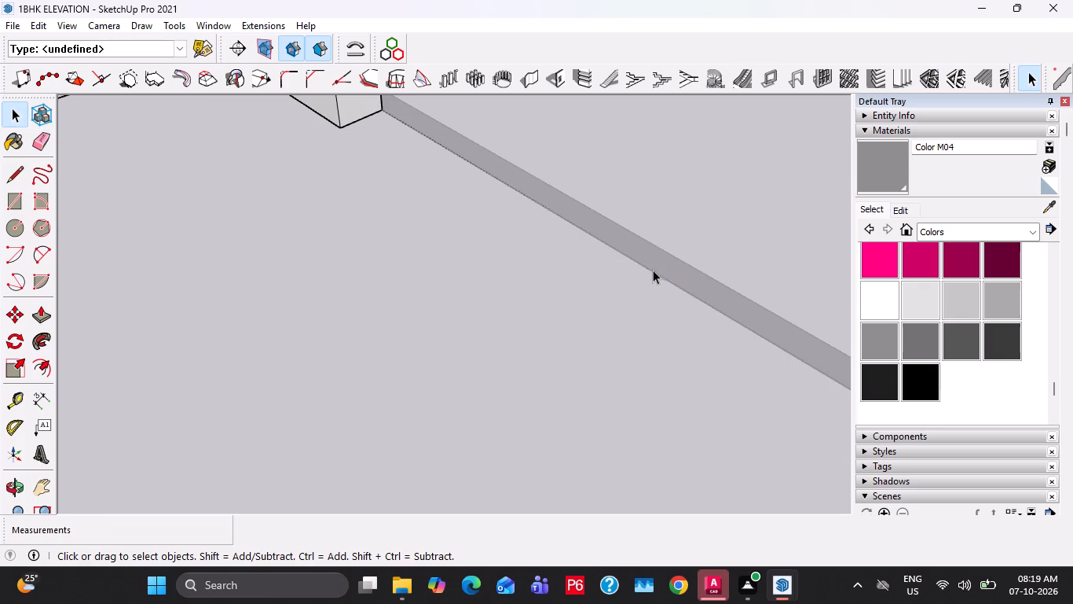
pyautogui.click(654, 269)
pyautogui.press('Delete')
pyautogui.scroll(-8, 647, 285)
pyautogui.press('Escape')
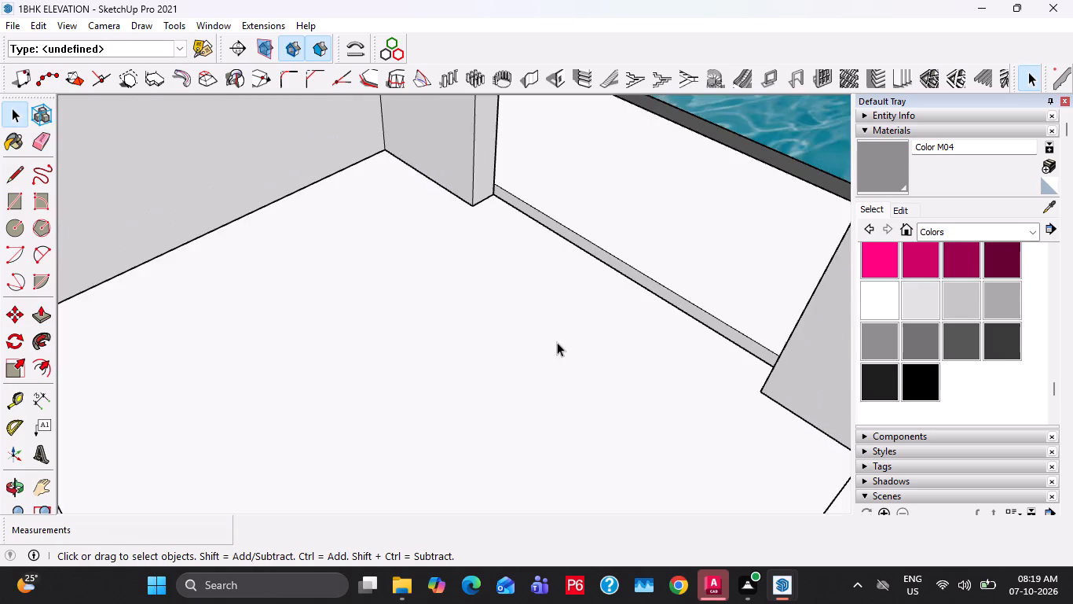
# Draw a rectangle over the enclosure floor between two opposite inner wall corners.
pyautogui.moveTo(566, 347); pyautogui.dragTo(683, 399, button='middle')
pyautogui.doubleClick(548, 333)
pyautogui.click(359, 248)
pyautogui.press('r')
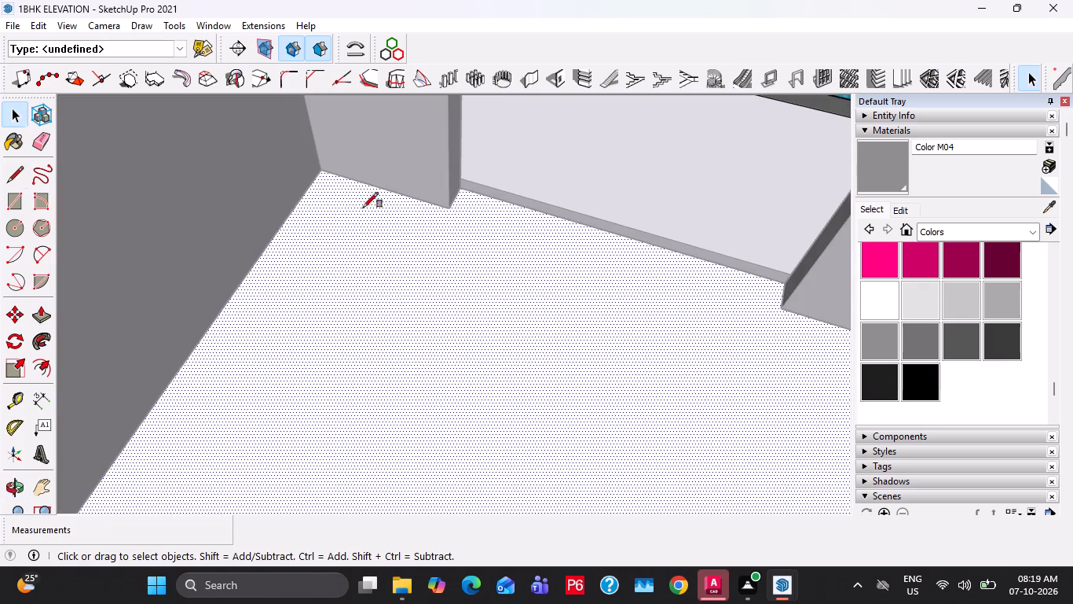
pyautogui.click(322, 164)
pyautogui.scroll(-6, 382, 311)
pyautogui.scroll(4, 390, 322)
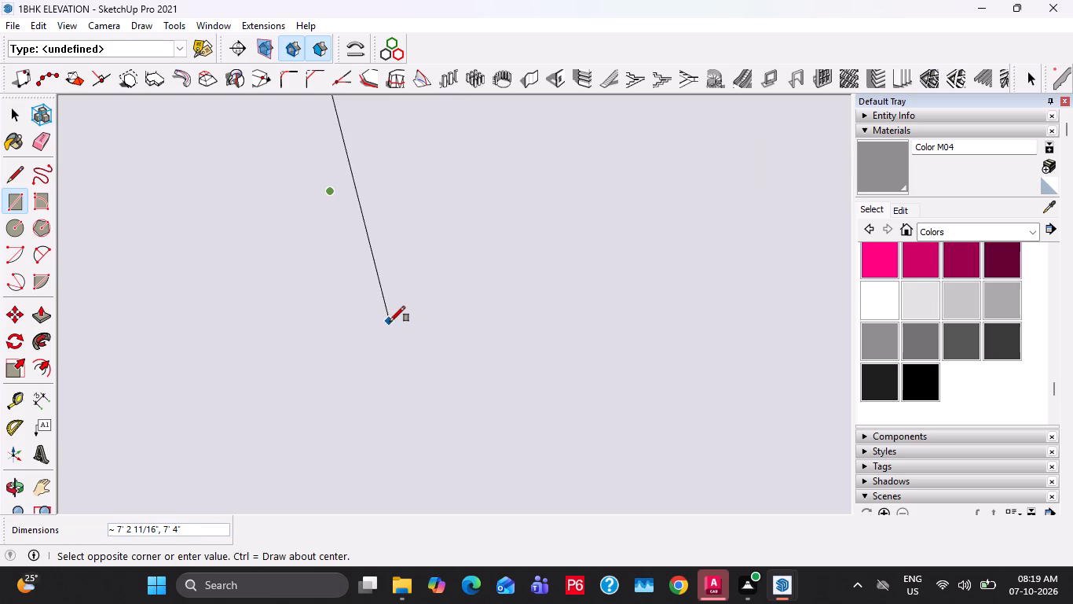
pyautogui.scroll(20, 390, 322)
pyautogui.scroll(16, 390, 322)
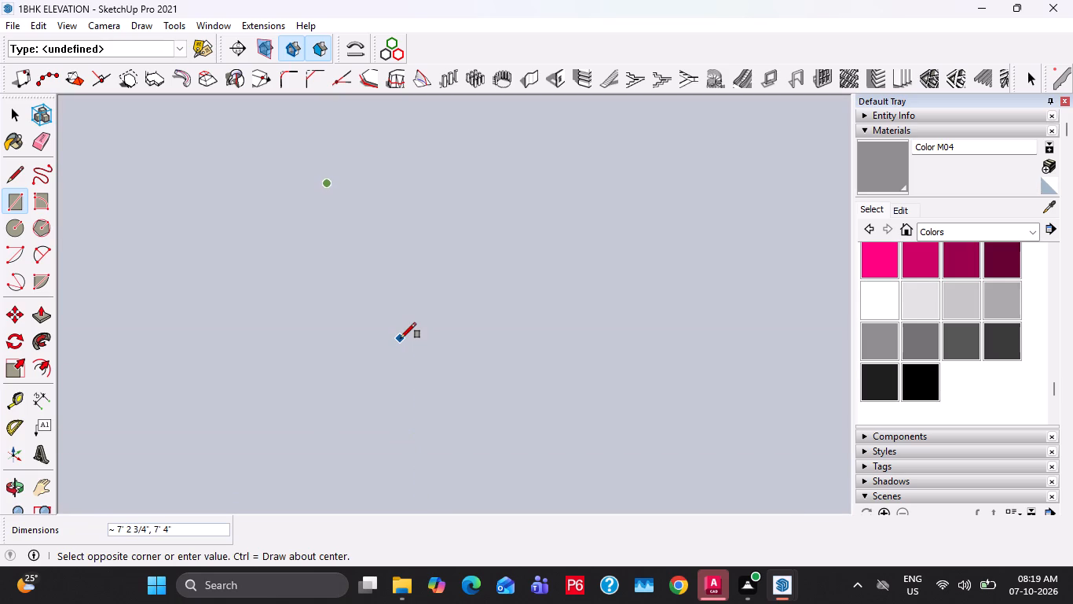
pyautogui.scroll(7, 401, 338)
pyautogui.moveTo(406, 363); pyautogui.dragTo(158, 364, button='middle')
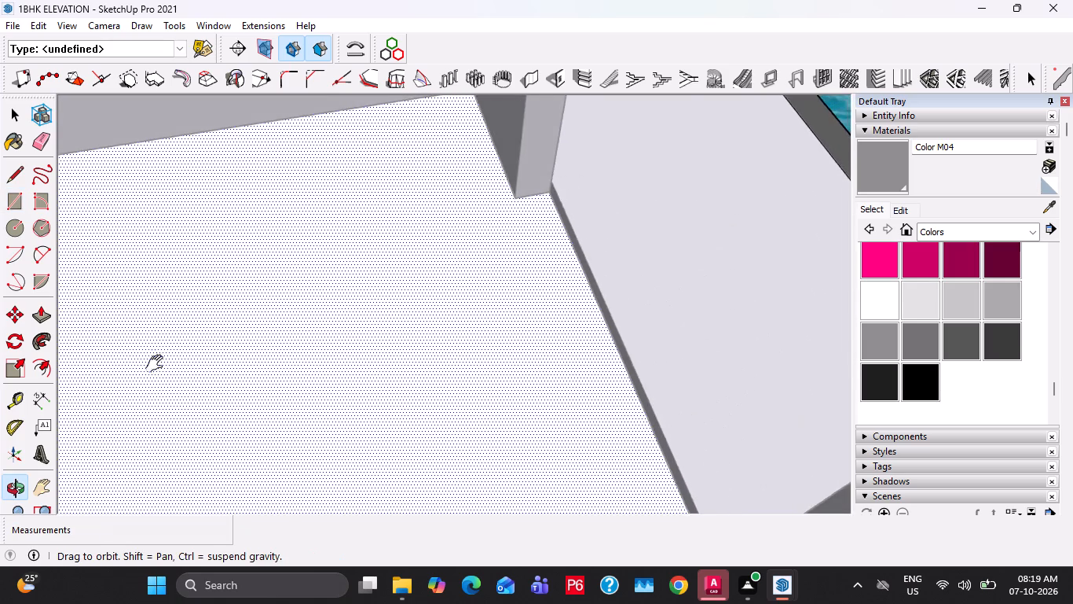
pyautogui.moveTo(158, 364); pyautogui.dragTo(476, 217, button='middle')
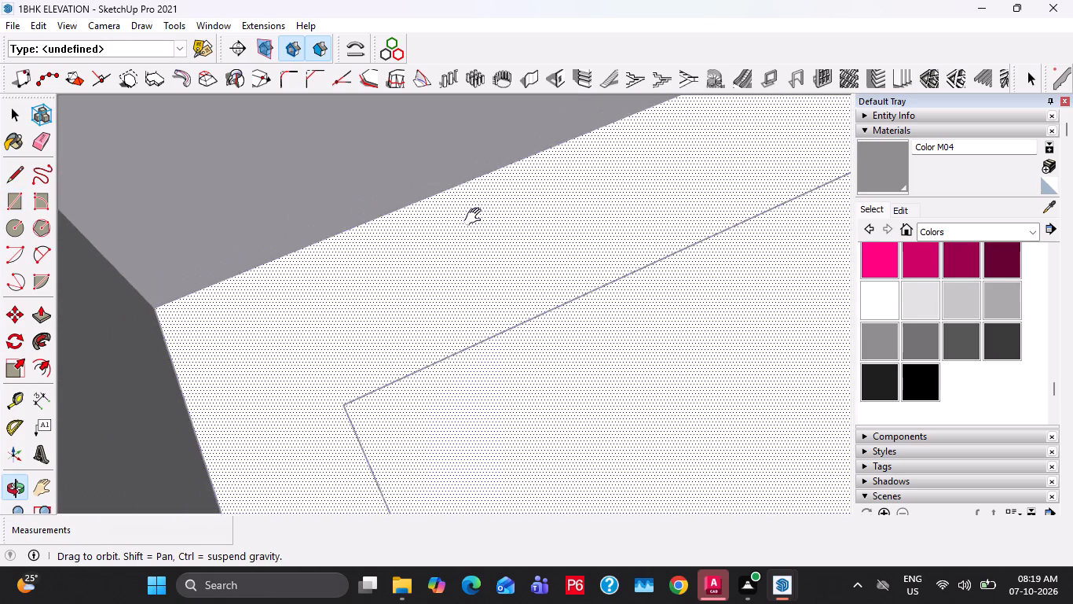
pyautogui.moveTo(476, 217); pyautogui.dragTo(477, 217, button='middle')
pyautogui.click(166, 308)
pyautogui.press('space')
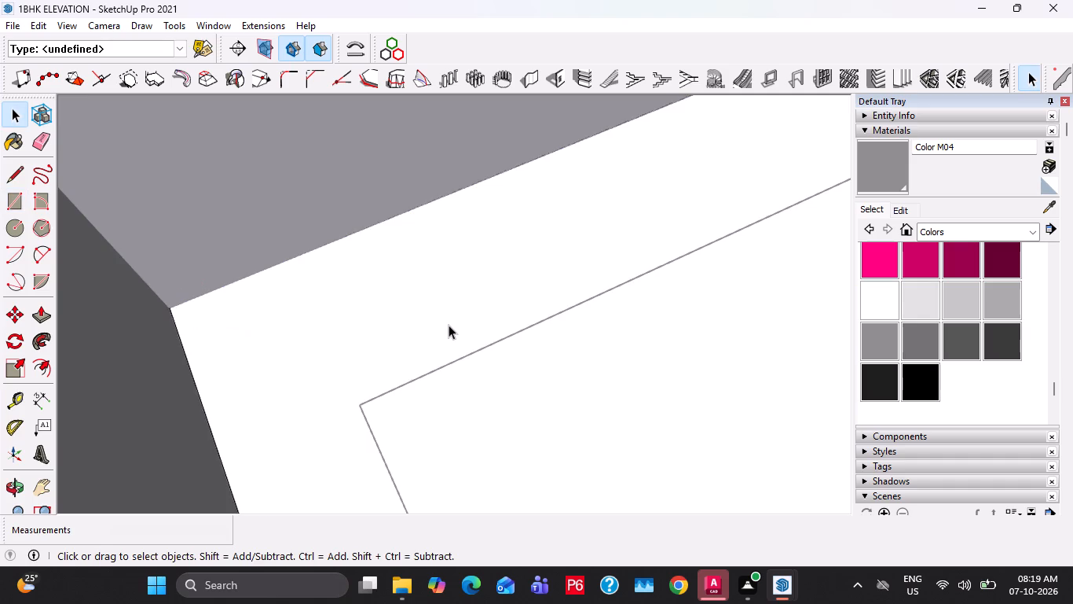
# Push the enclosure floor face down 1' and leave the group.
pyautogui.click(449, 325)
pyautogui.press('p')
pyautogui.click(449, 325)
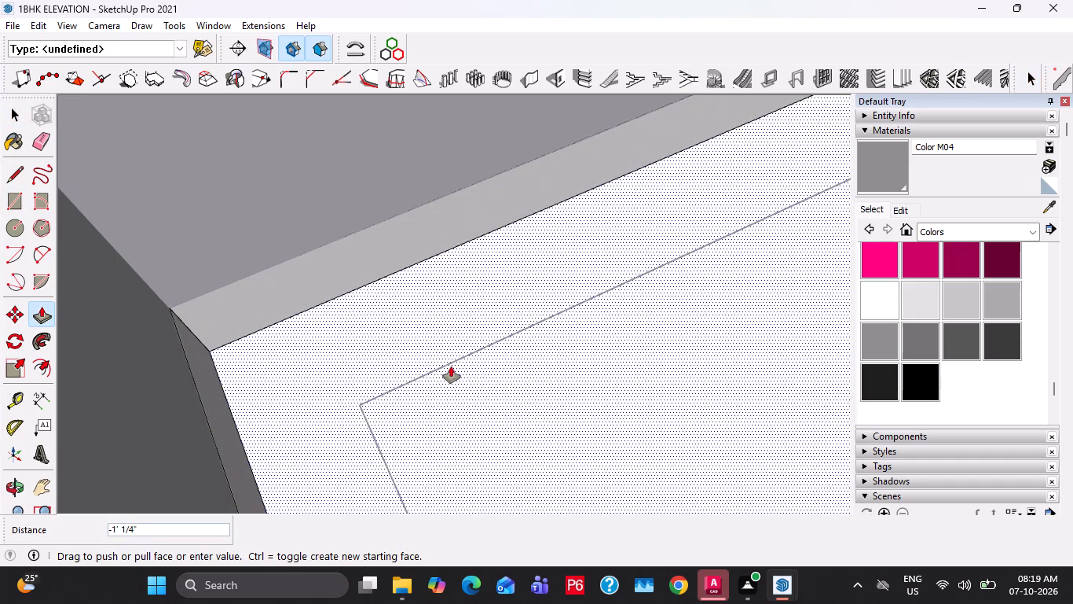
pyautogui.write("1'")
pyautogui.press('Return')
pyautogui.press('space')
pyautogui.scroll(-3, 498, 337)
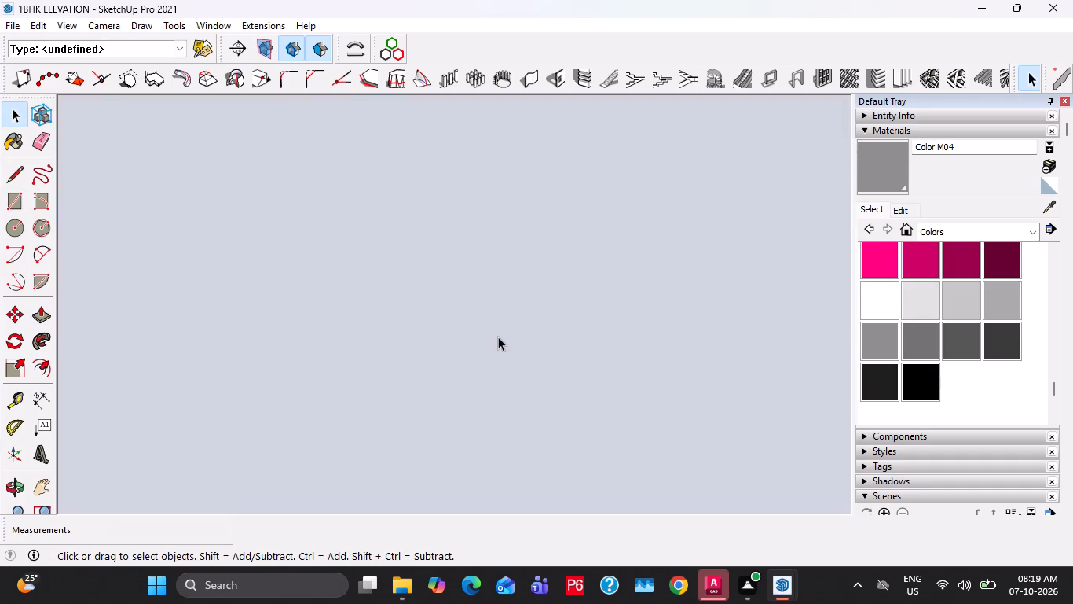
pyautogui.scroll(-17, 498, 337)
pyautogui.press('Escape')
pyautogui.press('Escape')
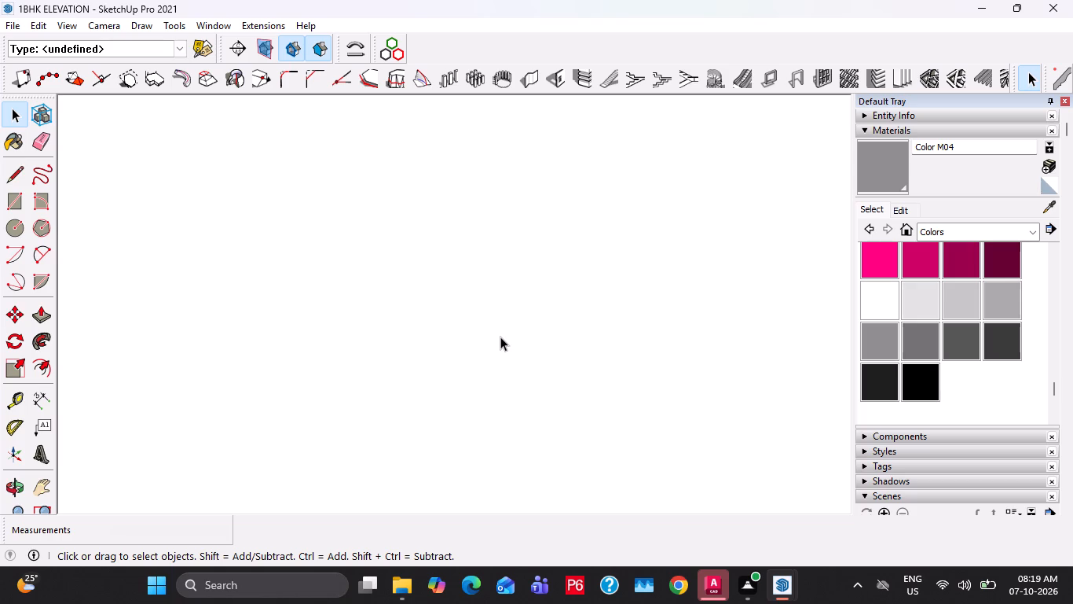
# Delete all guides in the model.
pyautogui.scroll(-17, 521, 355)
pyautogui.scroll(-20, 522, 358)
pyautogui.scroll(-16, 522, 358)
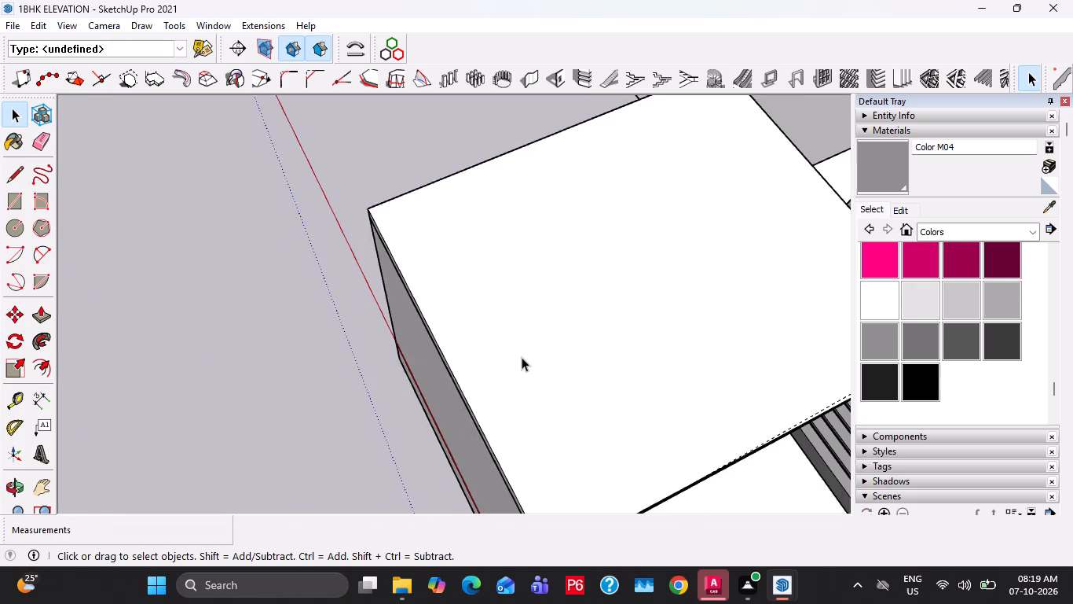
pyautogui.scroll(-5, 522, 357)
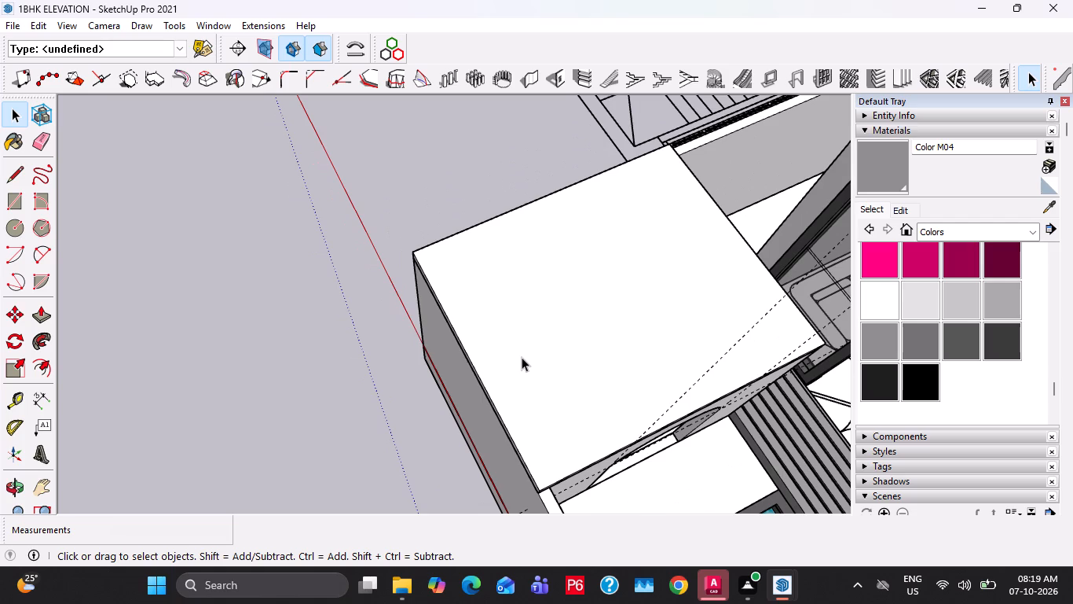
pyautogui.scroll(-4, 522, 357)
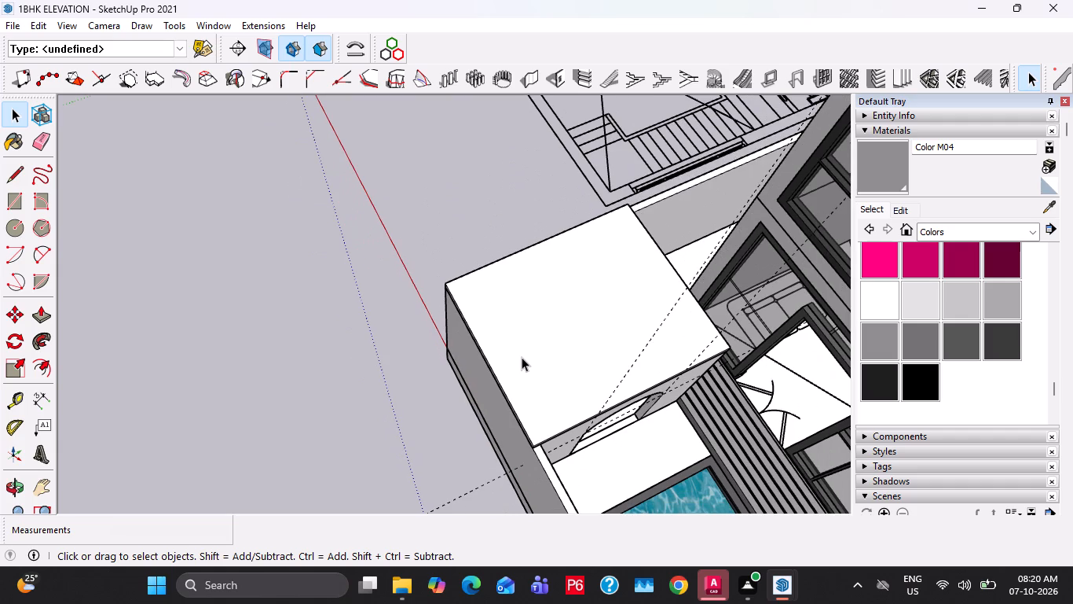
pyautogui.scroll(4, 522, 357)
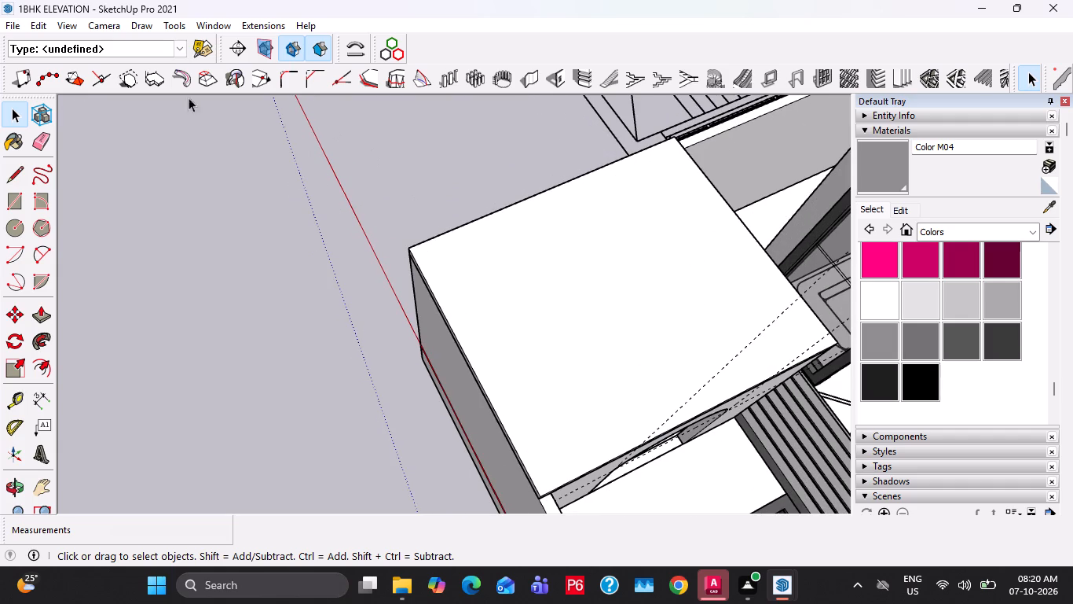
pyautogui.click(24, 28)
pyautogui.click(39, 27)
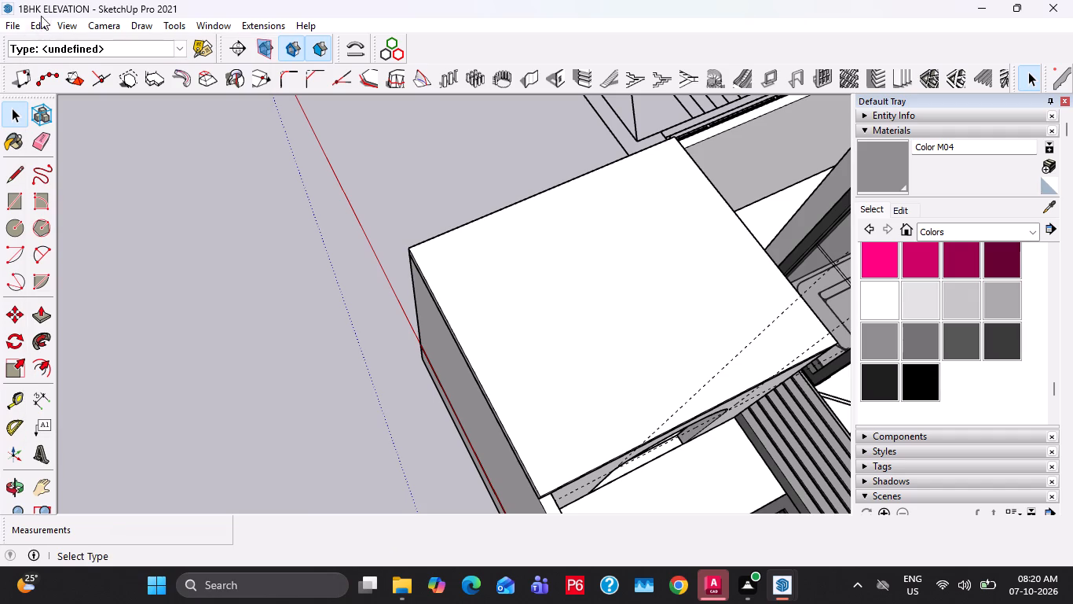
pyautogui.click(41, 22)
pyautogui.click(101, 169)
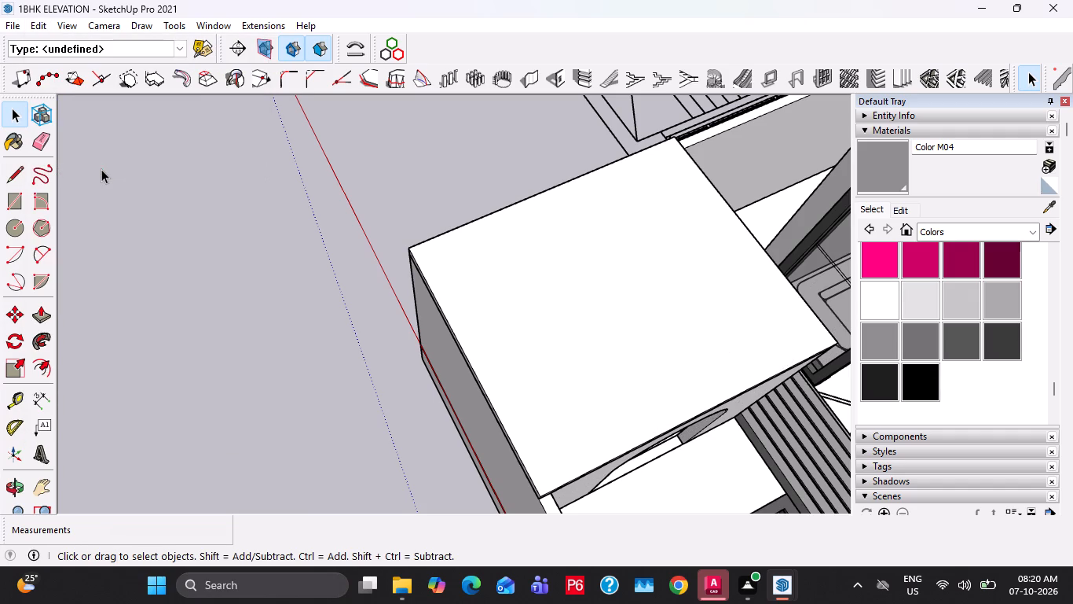
# Draw a 6' 9 1/2" by 1' 6" rectangle above the sunken floor, along the wall opposite the arch up to the inner plan line.
pyautogui.scroll(-3, 330, 257)
pyautogui.moveTo(541, 335); pyautogui.dragTo(464, 164, button='middle')
pyautogui.scroll(11, 605, 366)
pyautogui.moveTo(551, 410); pyautogui.dragTo(555, 392, button='middle')
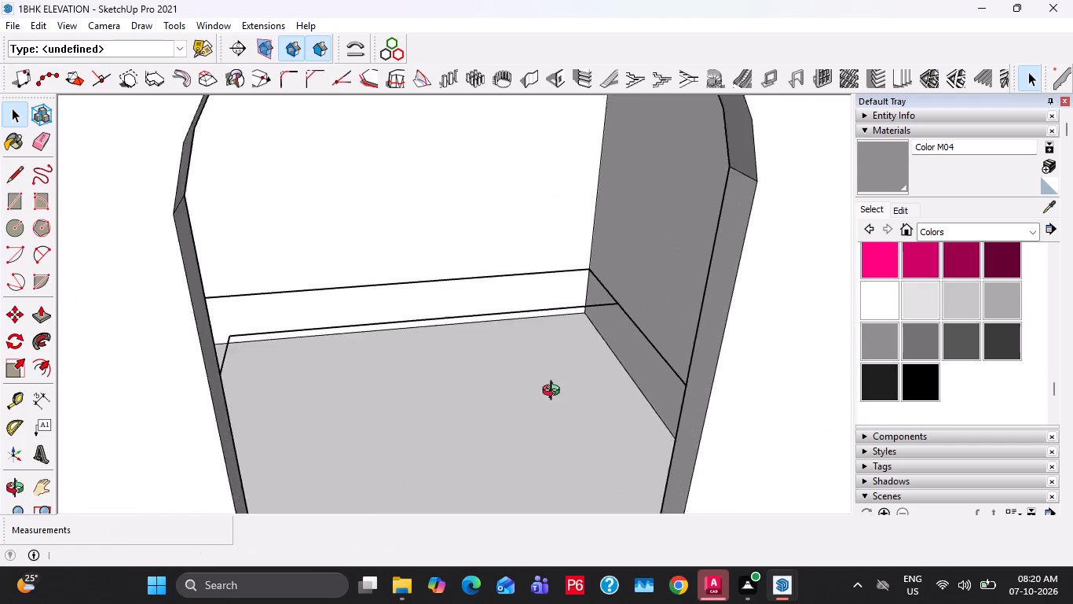
pyautogui.moveTo(555, 392); pyautogui.dragTo(474, 429, button='middle')
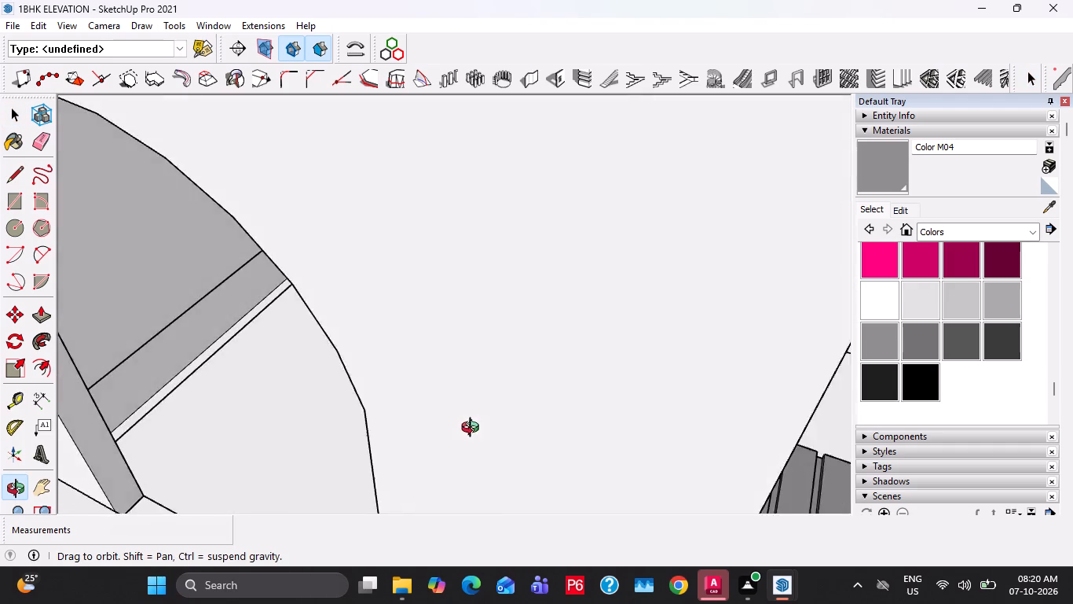
pyautogui.moveTo(474, 429); pyautogui.dragTo(719, 389, button='middle')
pyautogui.moveTo(515, 327); pyautogui.dragTo(614, 336, button='middle')
pyautogui.press('r')
pyautogui.moveTo(591, 336); pyautogui.dragTo(567, 308, button='middle')
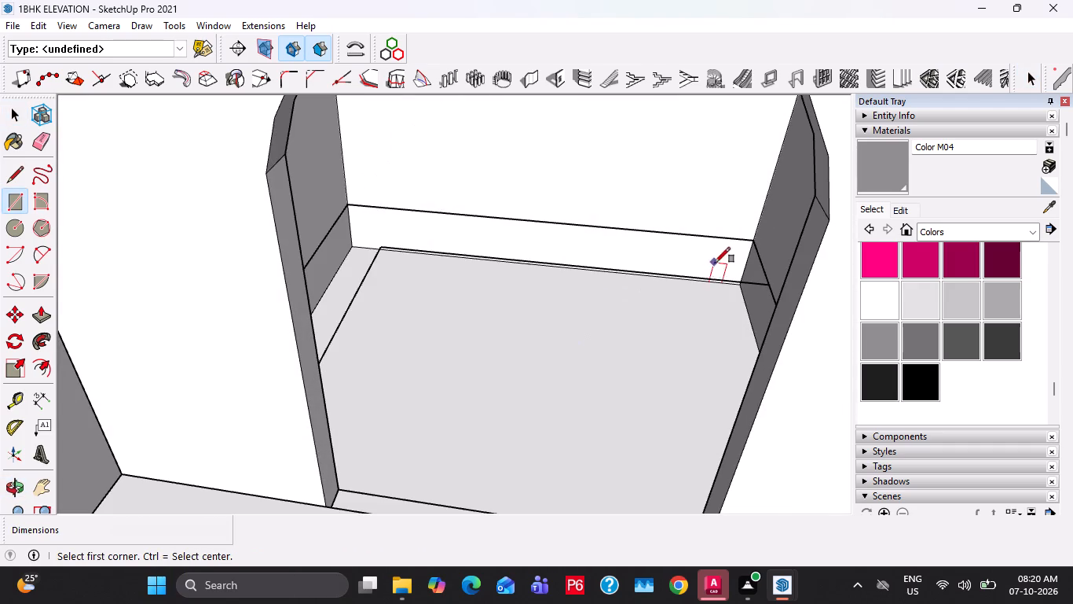
pyautogui.click(759, 236)
pyautogui.click(388, 245)
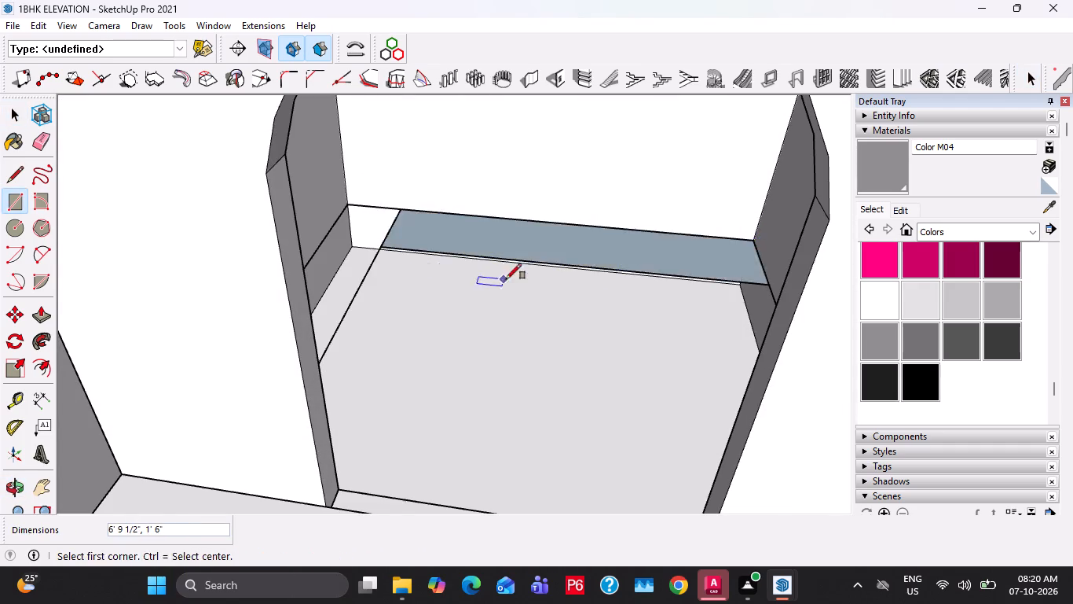
# Draw a rectangular strip along the adjoining side wall at ledge height, from the inner wall corner to the inner plan line at the arch wall.
pyautogui.moveTo(506, 279); pyautogui.dragTo(441, 287, button='middle')
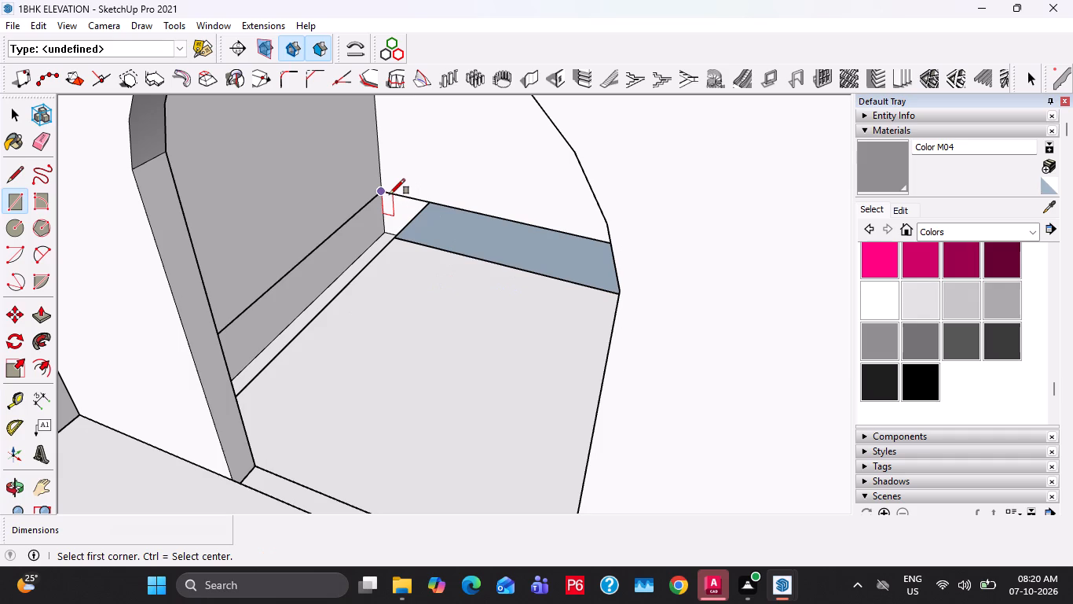
pyautogui.click(389, 195)
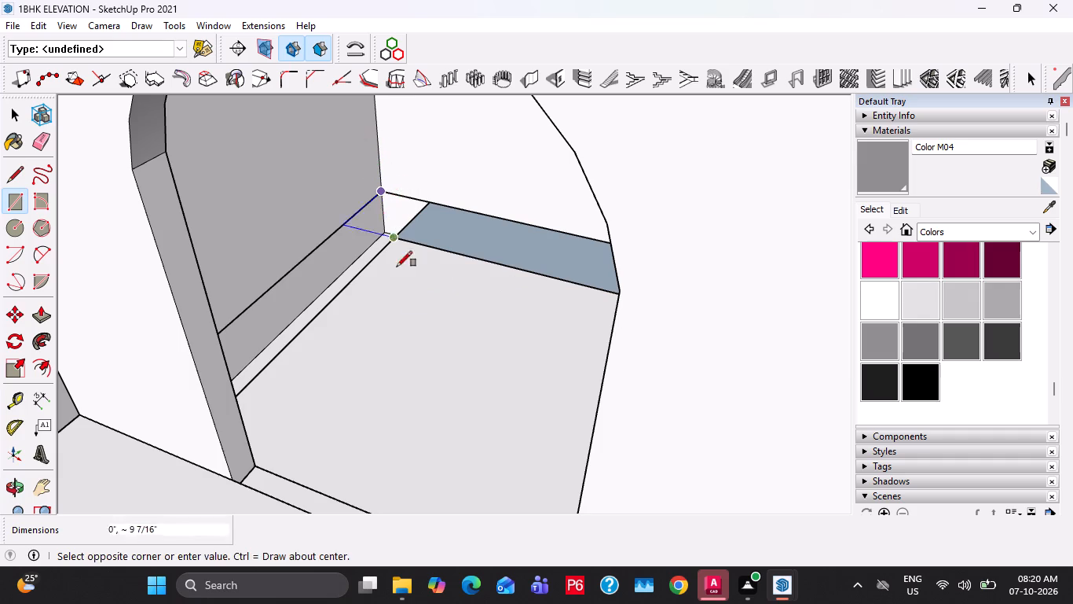
pyautogui.keyDown('shift'); pyautogui.moveTo(414, 309); pyautogui.dragTo(493, 316, button='middle'); pyautogui.keyUp('shift')
pyautogui.scroll(3, 399, 338)
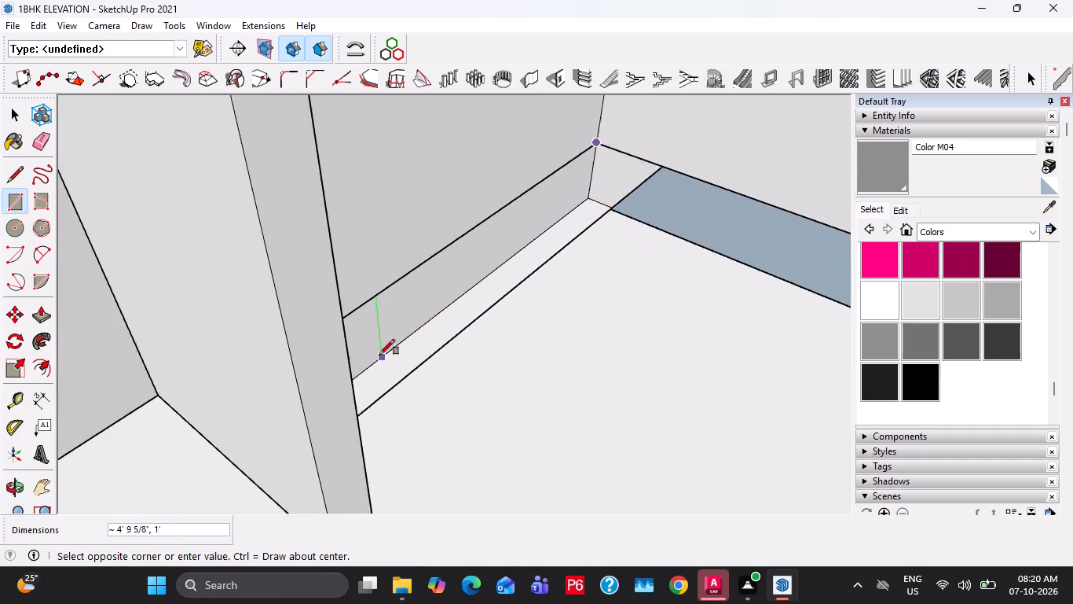
pyautogui.scroll(2, 379, 355)
pyautogui.moveTo(383, 367); pyautogui.dragTo(336, 371, button='middle')
pyautogui.moveTo(517, 369); pyautogui.dragTo(393, 341, button='middle')
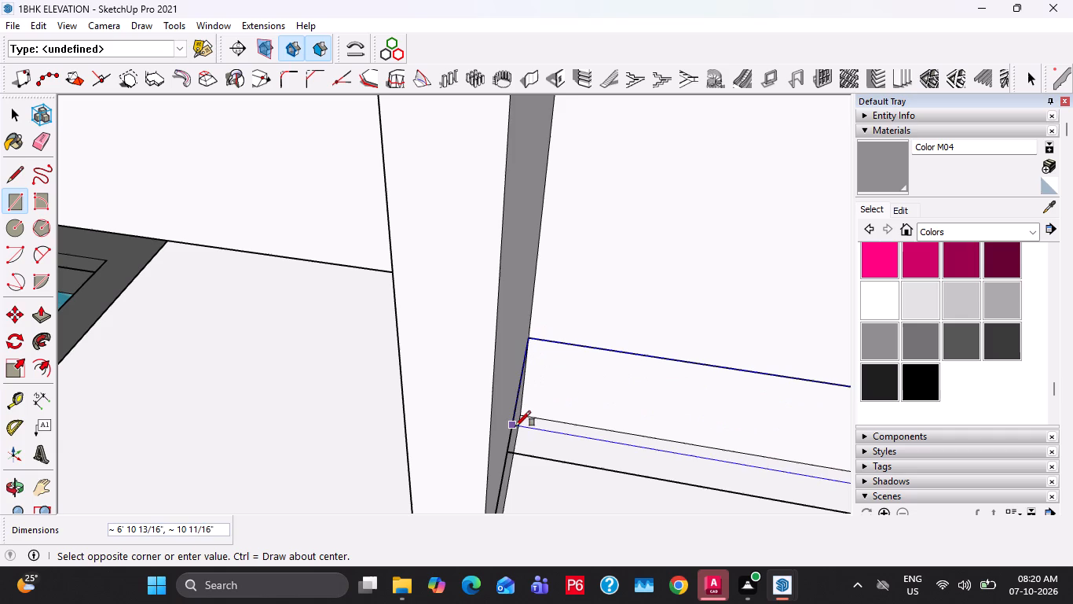
pyautogui.click(513, 451)
pyautogui.press('space')
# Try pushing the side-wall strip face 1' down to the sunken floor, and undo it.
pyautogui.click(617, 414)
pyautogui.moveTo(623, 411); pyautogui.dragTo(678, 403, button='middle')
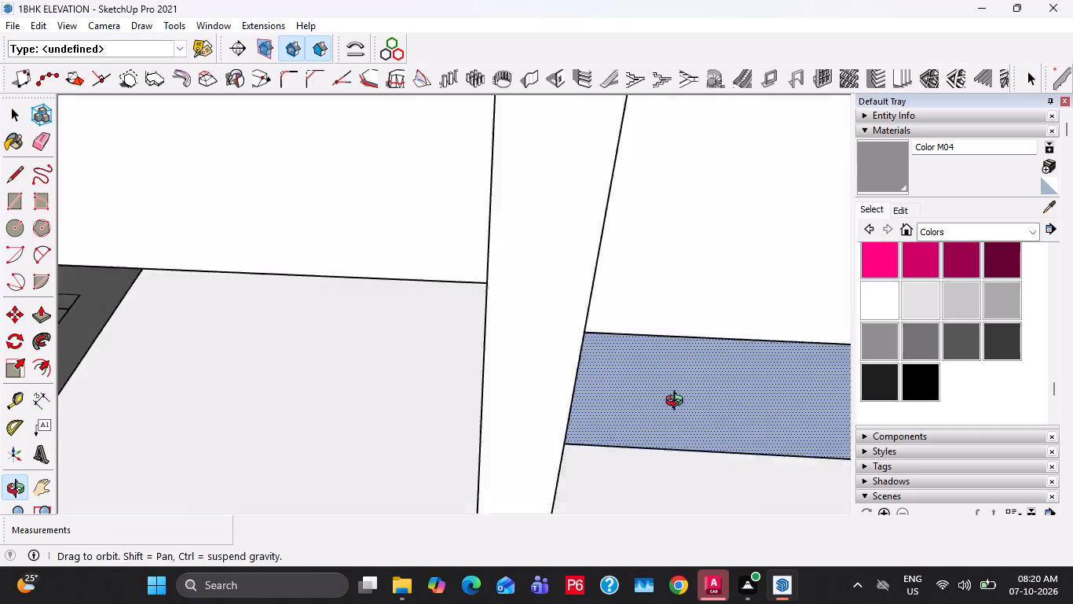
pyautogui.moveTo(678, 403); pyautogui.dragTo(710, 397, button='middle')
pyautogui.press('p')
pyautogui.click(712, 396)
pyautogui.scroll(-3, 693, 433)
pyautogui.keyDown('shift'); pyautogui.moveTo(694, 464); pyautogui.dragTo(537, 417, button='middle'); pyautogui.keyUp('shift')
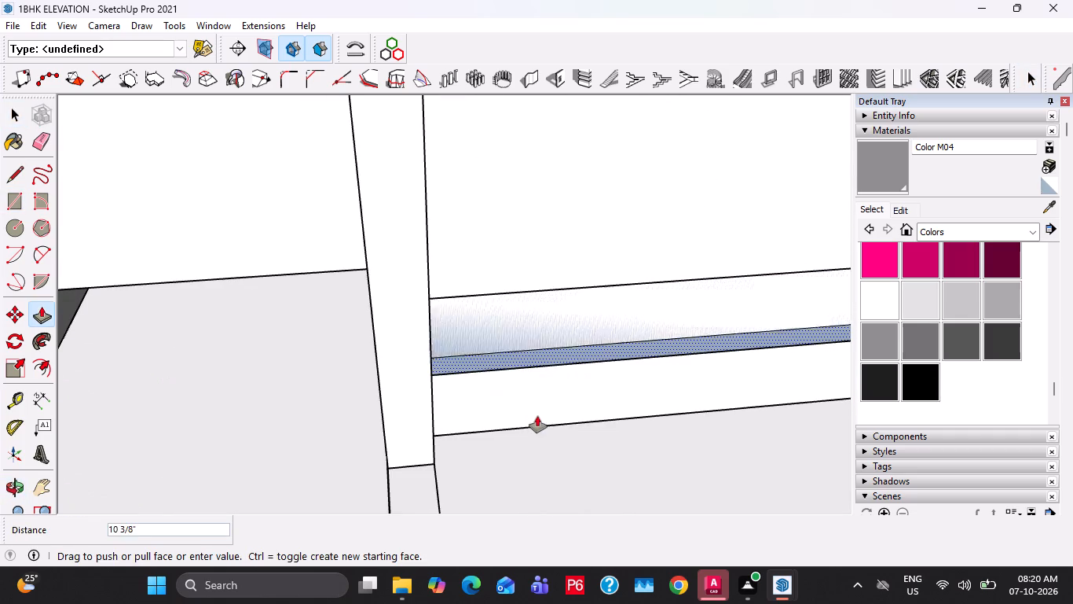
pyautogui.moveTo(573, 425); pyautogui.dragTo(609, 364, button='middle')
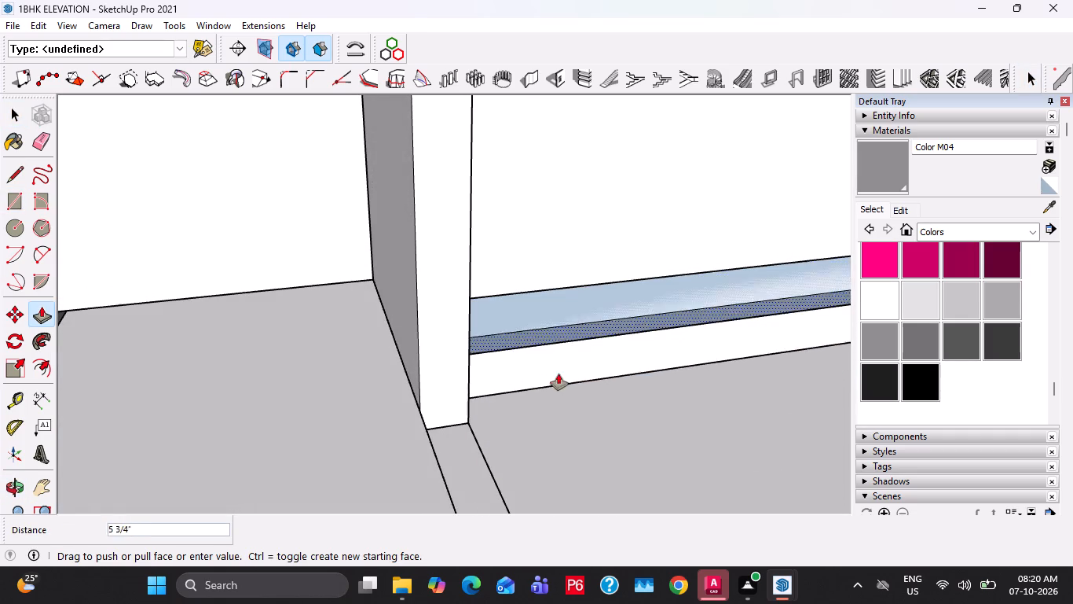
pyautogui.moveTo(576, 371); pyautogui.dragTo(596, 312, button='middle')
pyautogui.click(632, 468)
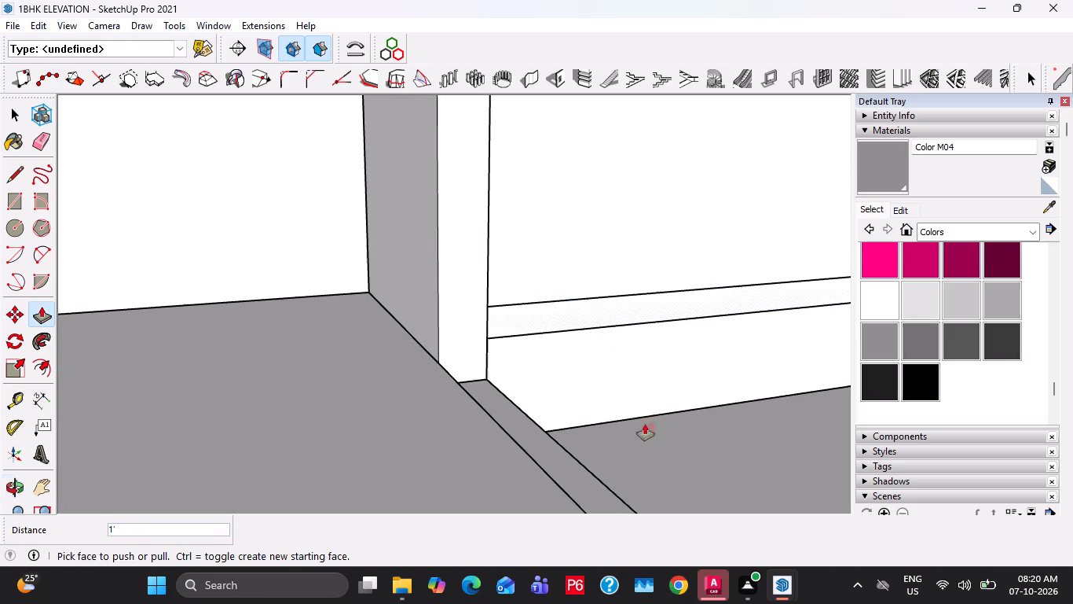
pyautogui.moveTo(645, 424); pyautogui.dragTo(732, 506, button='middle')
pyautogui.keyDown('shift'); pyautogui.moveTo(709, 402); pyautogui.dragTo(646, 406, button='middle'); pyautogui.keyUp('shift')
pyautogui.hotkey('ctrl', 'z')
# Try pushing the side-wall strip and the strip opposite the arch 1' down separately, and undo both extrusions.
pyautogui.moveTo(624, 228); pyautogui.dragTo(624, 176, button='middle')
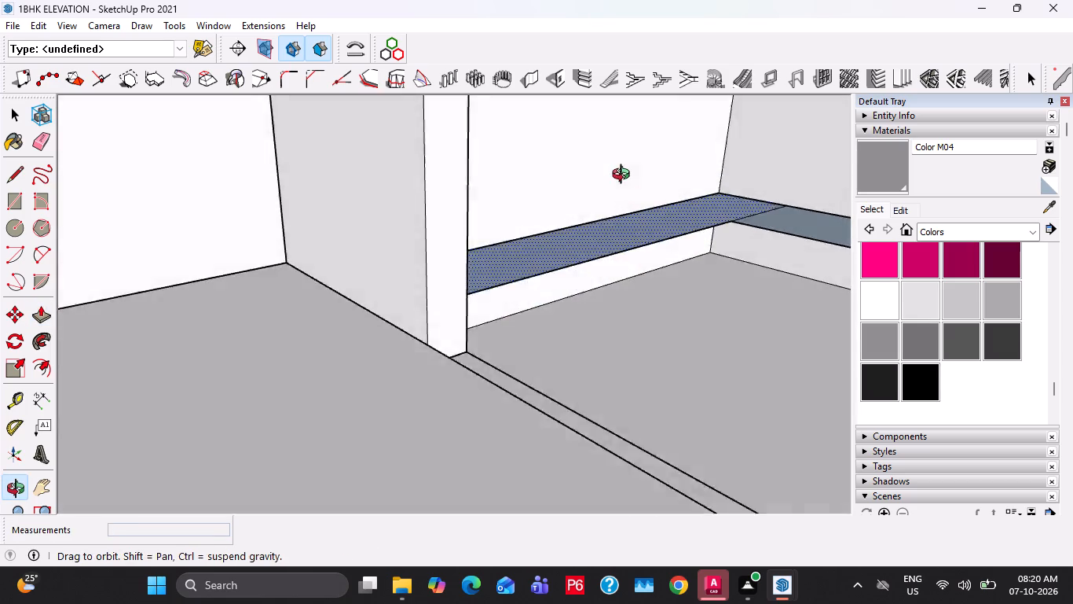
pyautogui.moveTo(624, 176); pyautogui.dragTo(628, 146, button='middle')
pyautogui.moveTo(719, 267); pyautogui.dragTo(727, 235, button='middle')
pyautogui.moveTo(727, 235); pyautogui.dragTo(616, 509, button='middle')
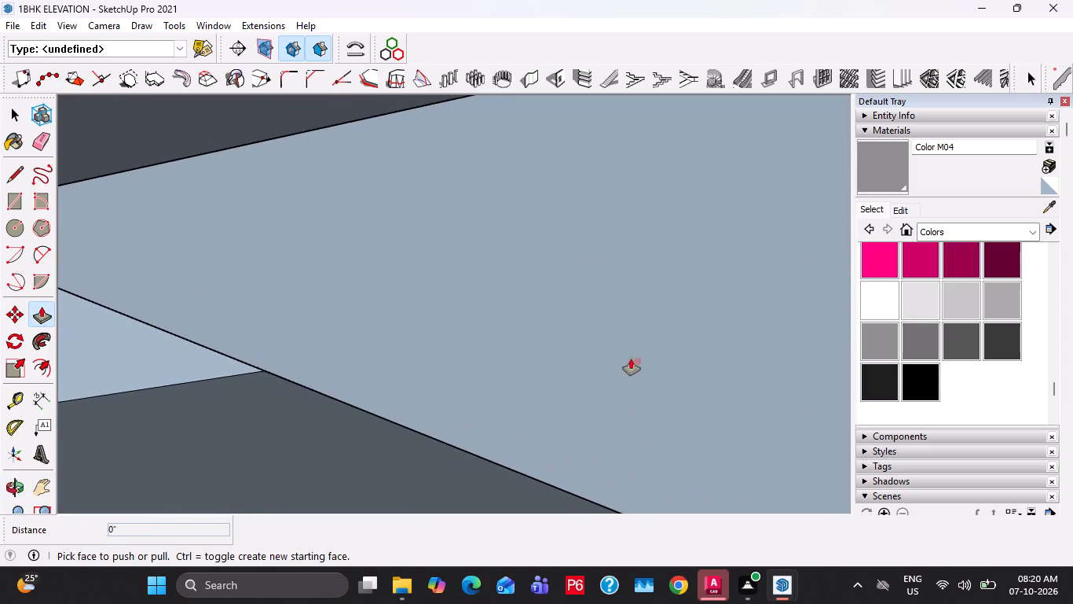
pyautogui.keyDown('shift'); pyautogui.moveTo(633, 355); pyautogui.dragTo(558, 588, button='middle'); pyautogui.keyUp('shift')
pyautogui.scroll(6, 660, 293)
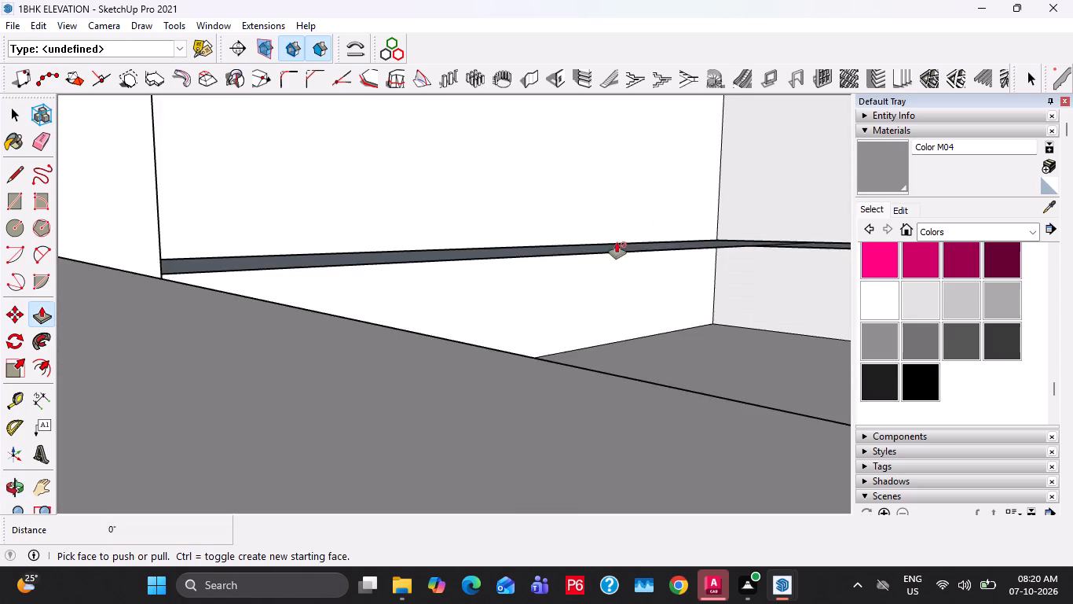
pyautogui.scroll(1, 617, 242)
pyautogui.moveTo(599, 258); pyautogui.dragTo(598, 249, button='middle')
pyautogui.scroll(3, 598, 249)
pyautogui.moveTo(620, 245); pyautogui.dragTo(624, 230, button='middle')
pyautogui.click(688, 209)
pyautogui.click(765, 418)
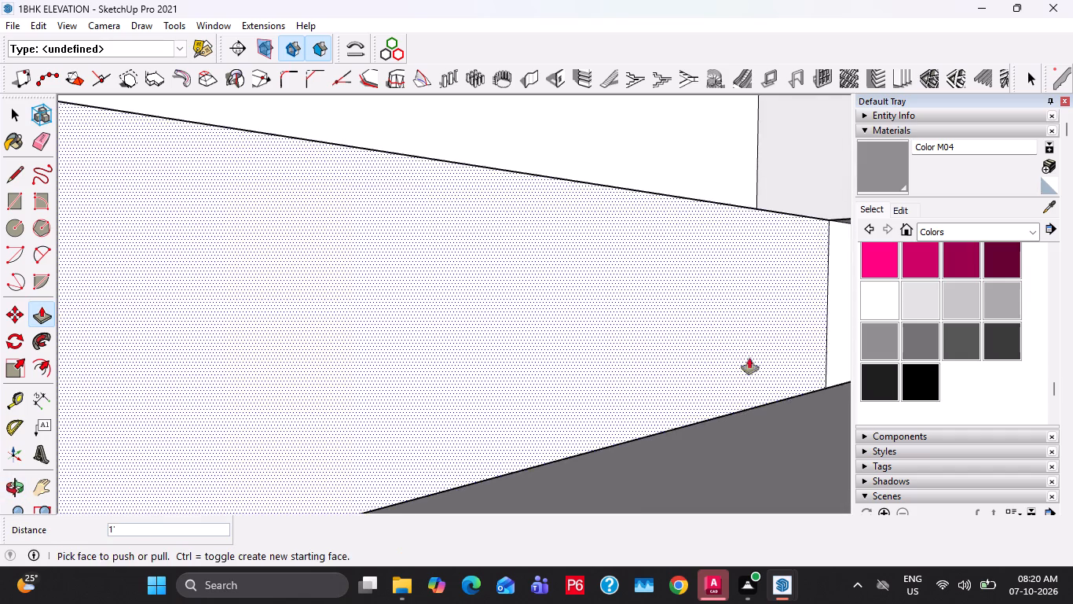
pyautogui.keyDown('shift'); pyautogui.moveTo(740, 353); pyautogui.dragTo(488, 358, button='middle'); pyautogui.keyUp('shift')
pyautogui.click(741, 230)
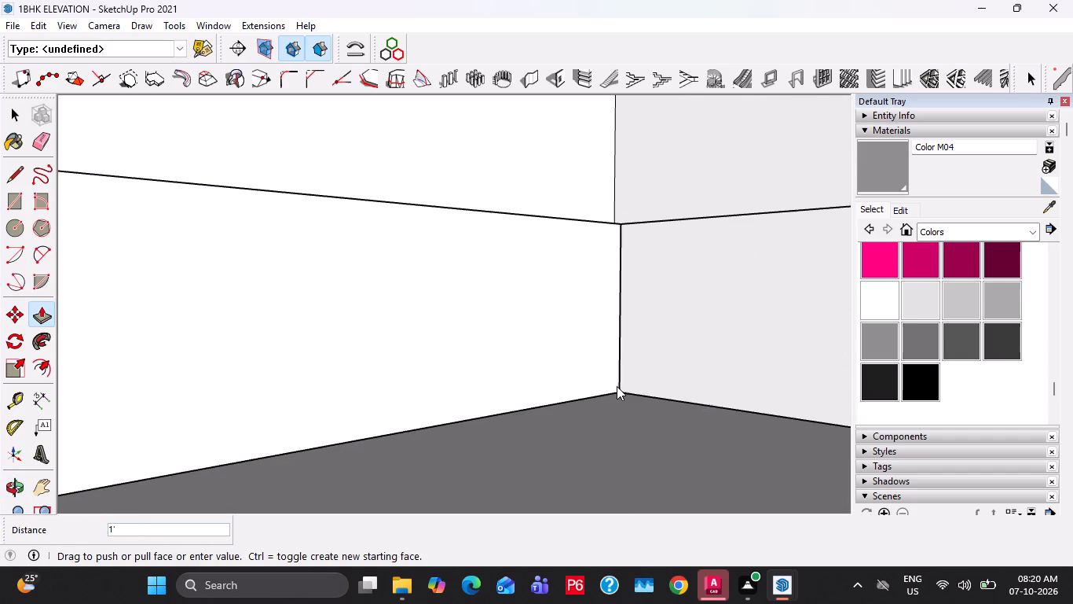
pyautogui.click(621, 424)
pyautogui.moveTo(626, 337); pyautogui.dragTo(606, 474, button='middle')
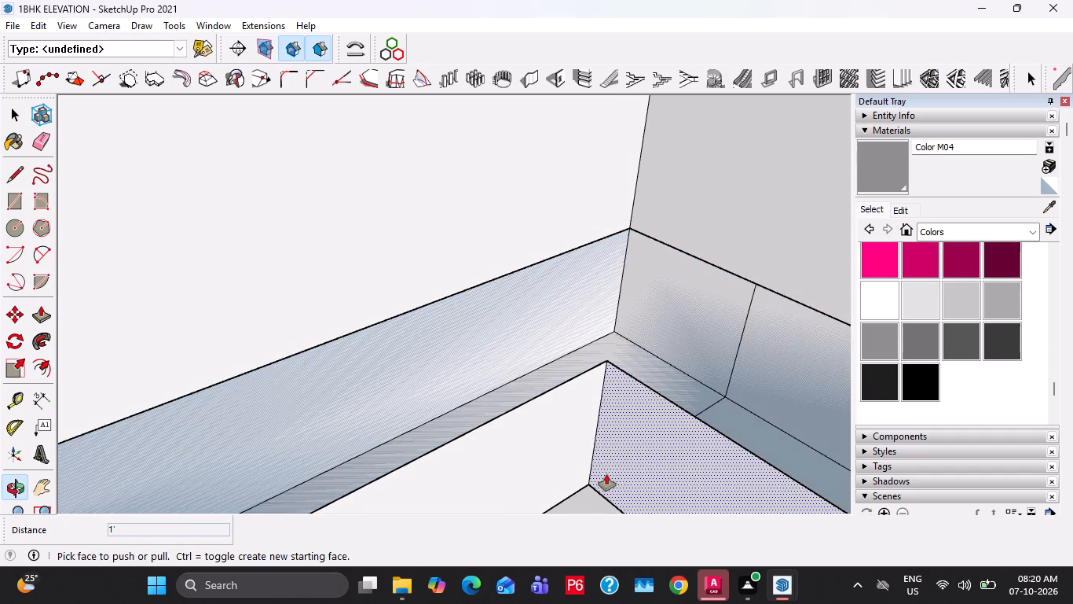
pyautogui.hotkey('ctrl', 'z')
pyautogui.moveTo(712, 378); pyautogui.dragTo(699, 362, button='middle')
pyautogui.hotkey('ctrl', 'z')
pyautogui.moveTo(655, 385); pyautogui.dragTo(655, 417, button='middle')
# Erase the dividing edge between the two ledge strips at the corner to merge them into one L-shaped face.
pyautogui.press('space')
pyautogui.press('e')
pyautogui.moveTo(657, 334); pyautogui.dragTo(661, 350)
# Push the merged L-shaped ledge face down to the sunken floor.
pyautogui.press('space')
pyautogui.click(647, 344)
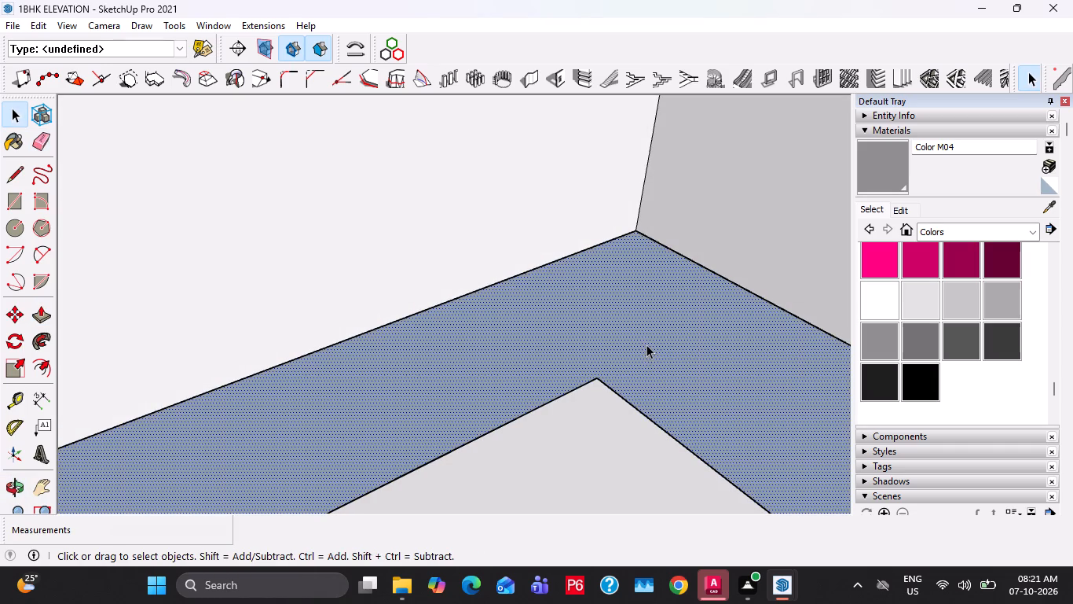
pyautogui.press('p')
pyautogui.click(646, 344)
pyautogui.moveTo(611, 449); pyautogui.dragTo(603, 370, button='middle')
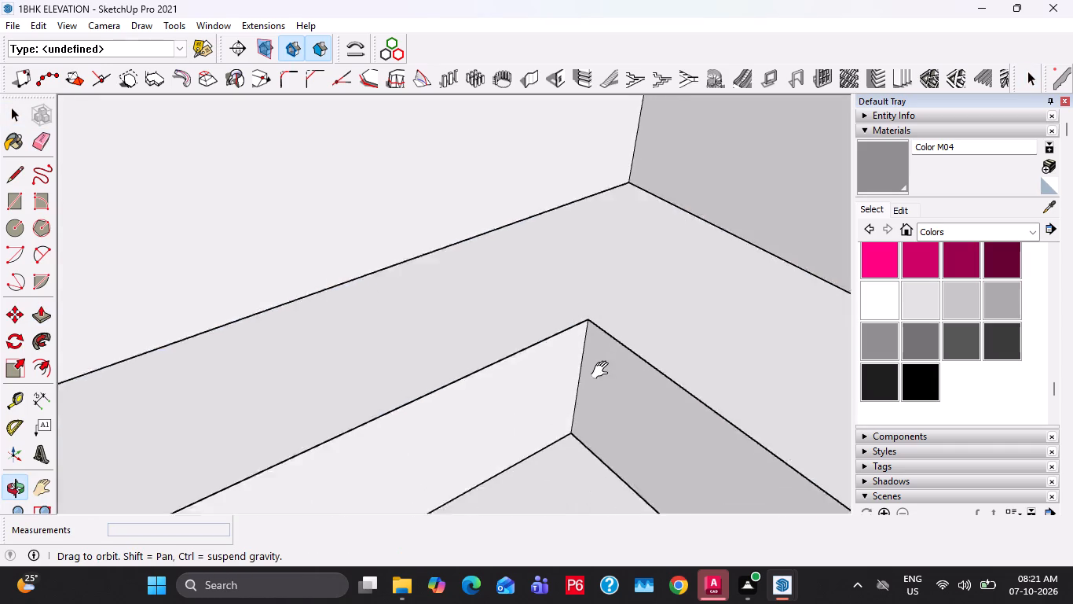
pyautogui.moveTo(603, 370); pyautogui.dragTo(614, 277, button='middle')
pyautogui.click(582, 417)
pyautogui.press('space')
# Copy the ledge's L-shaped top face with its edges 6" straight up.
pyautogui.scroll(-4, 580, 388)
pyautogui.moveTo(575, 333); pyautogui.dragTo(651, 377, button='middle')
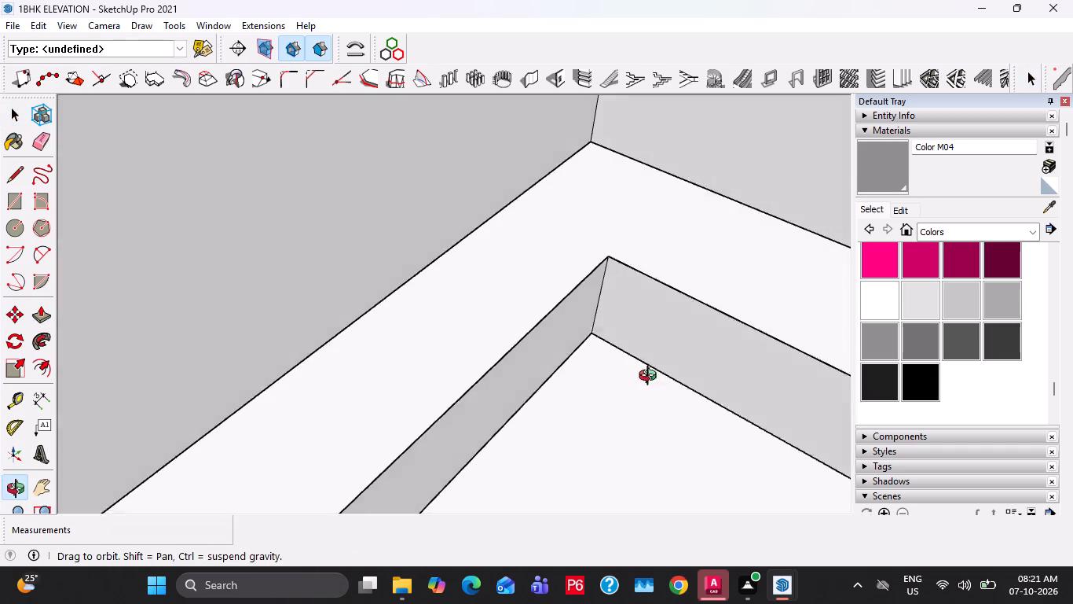
pyautogui.moveTo(651, 377); pyautogui.dragTo(652, 377, button='middle')
pyautogui.doubleClick(570, 256)
pyautogui.keyDown('shift'); pyautogui.moveTo(595, 229); pyautogui.dragTo(540, 392, button='middle'); pyautogui.keyUp('shift')
pyautogui.press('m')
pyautogui.click(545, 282)
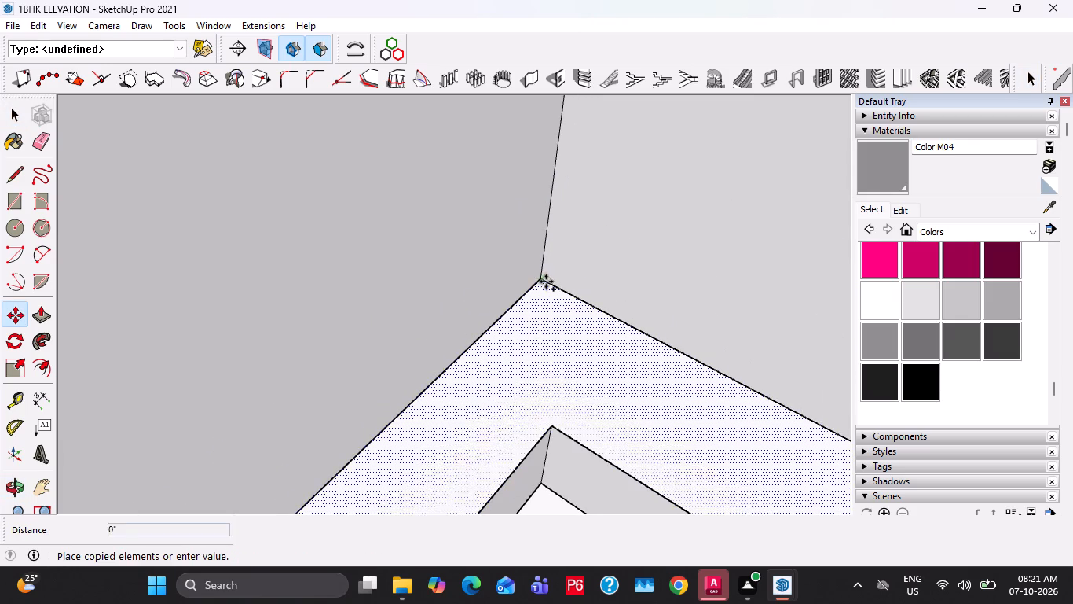
pyautogui.press('6')
pyautogui.press('Return')
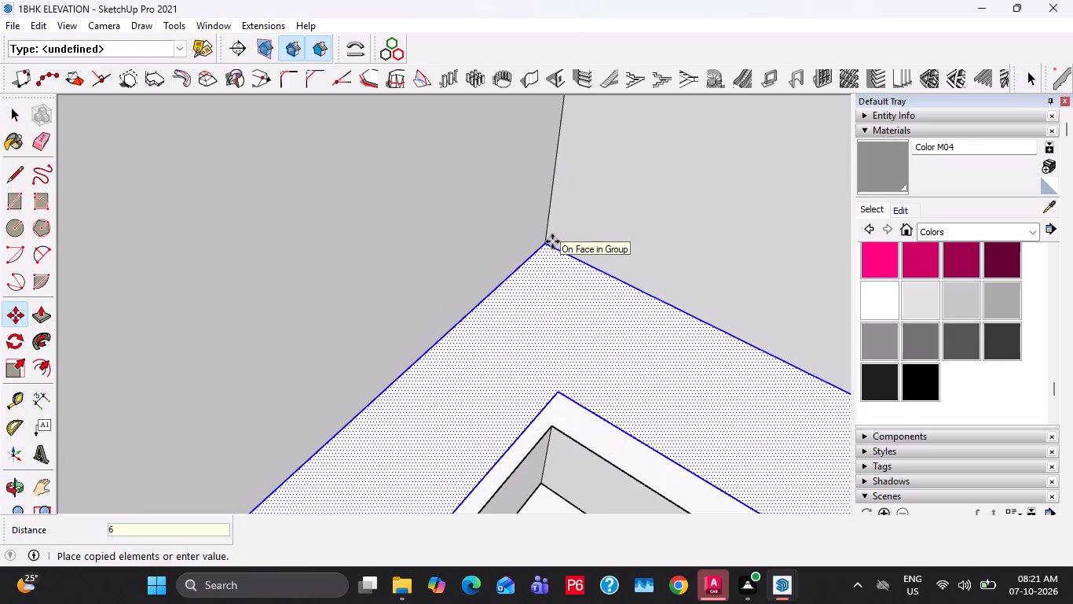
# Thicken the copied L-shaped face by 1" and make the slab a group.
pyautogui.press('space')
pyautogui.press('p')
pyautogui.click(559, 315)
pyautogui.write('1"')
pyautogui.press('Return')
pyautogui.press('space')
pyautogui.tripleClick(559, 290)
pyautogui.rightClick(559, 290)
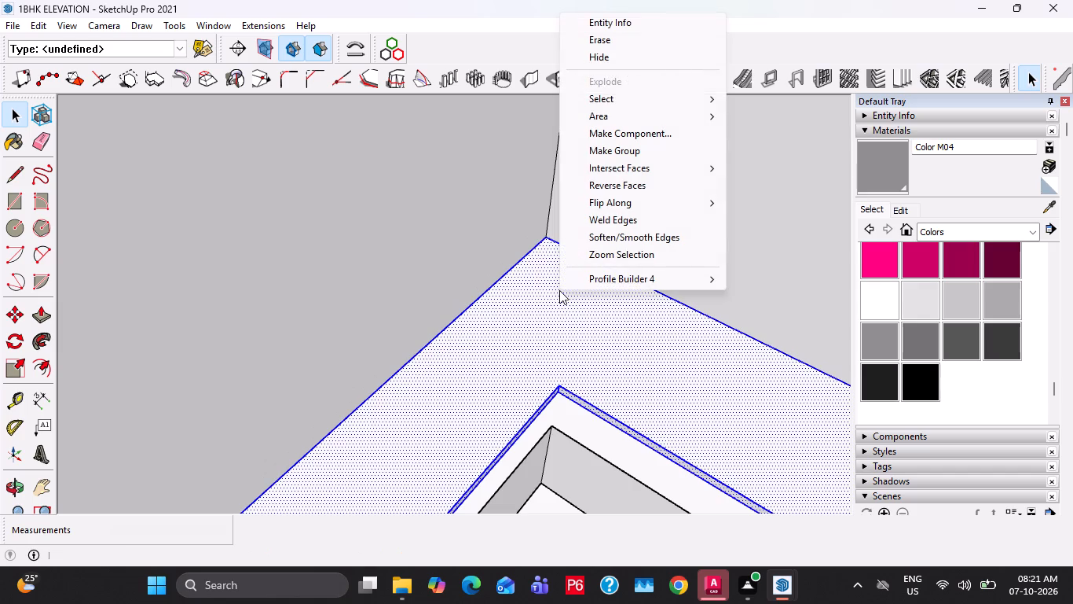
pyautogui.click(645, 157)
# Move the slab group down 6" onto the ledge.
pyautogui.press('m')
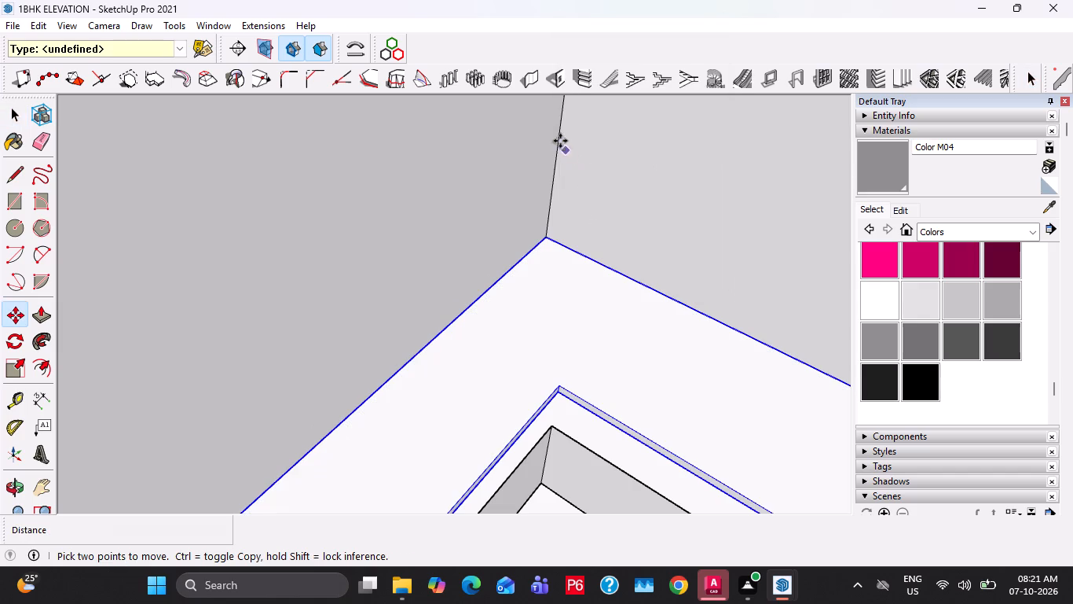
pyautogui.click(557, 138)
pyautogui.write('6"')
pyautogui.press('Return')
pyautogui.press('space')
# Inside the slab group, pull the front edge face along the side wall out 1" to overhang the ledge.
pyautogui.moveTo(653, 390); pyautogui.dragTo(567, 261, button='middle')
pyautogui.keyDown('shift'); pyautogui.moveTo(414, 364); pyautogui.dragTo(963, 287, button='middle'); pyautogui.keyUp('shift')
pyautogui.scroll(4, 397, 377)
pyautogui.doubleClick(368, 359)
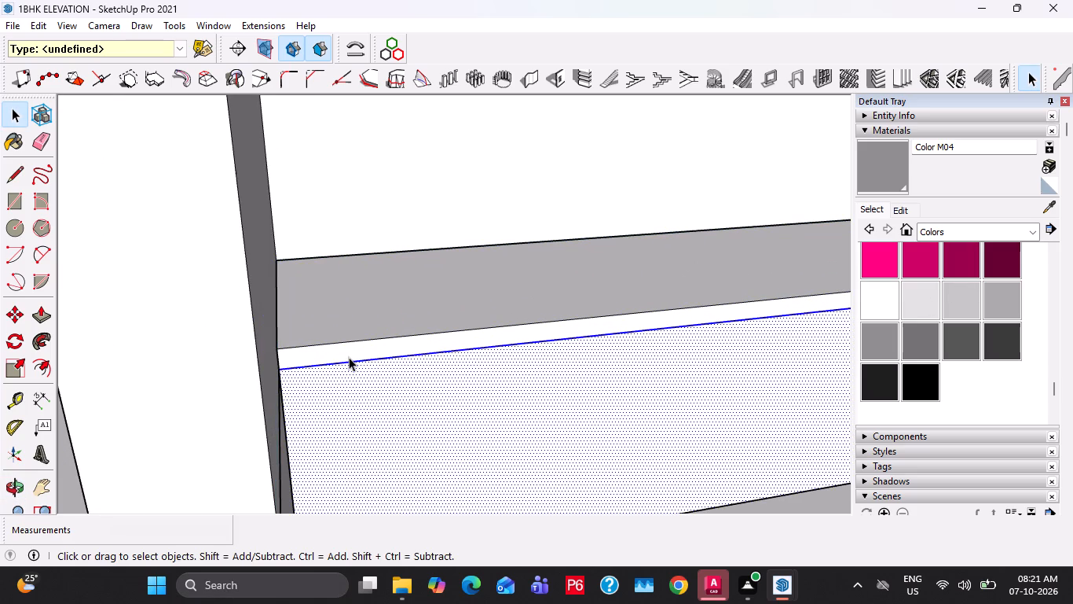
pyautogui.click(347, 351)
pyautogui.doubleClick(347, 351)
pyautogui.press('p')
pyautogui.click(347, 351)
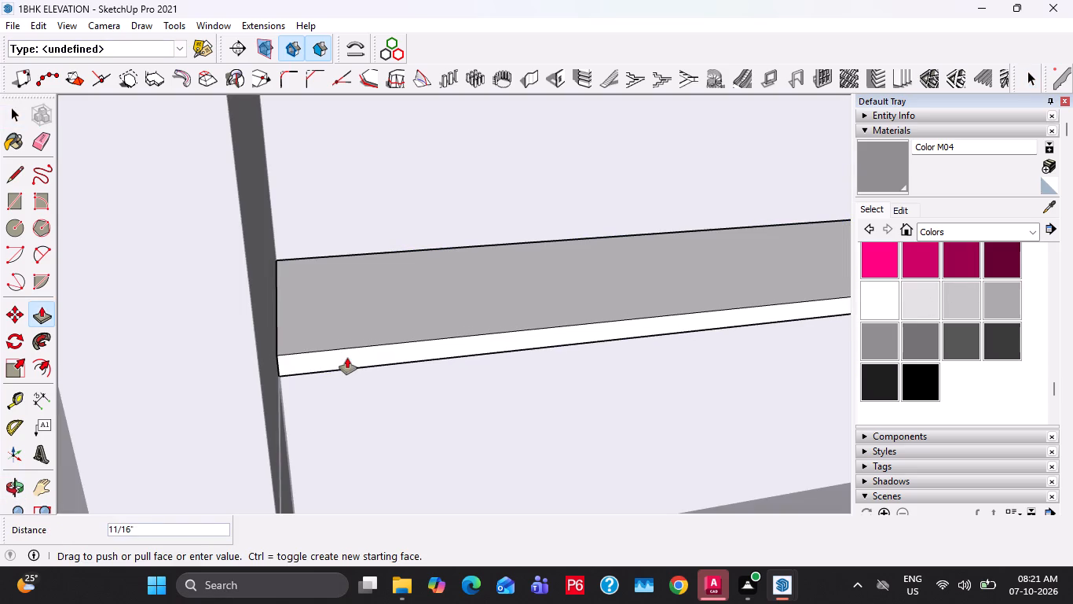
pyautogui.write('1"')
pyautogui.press('Return')
pyautogui.press('space')
pyautogui.press('Escape')
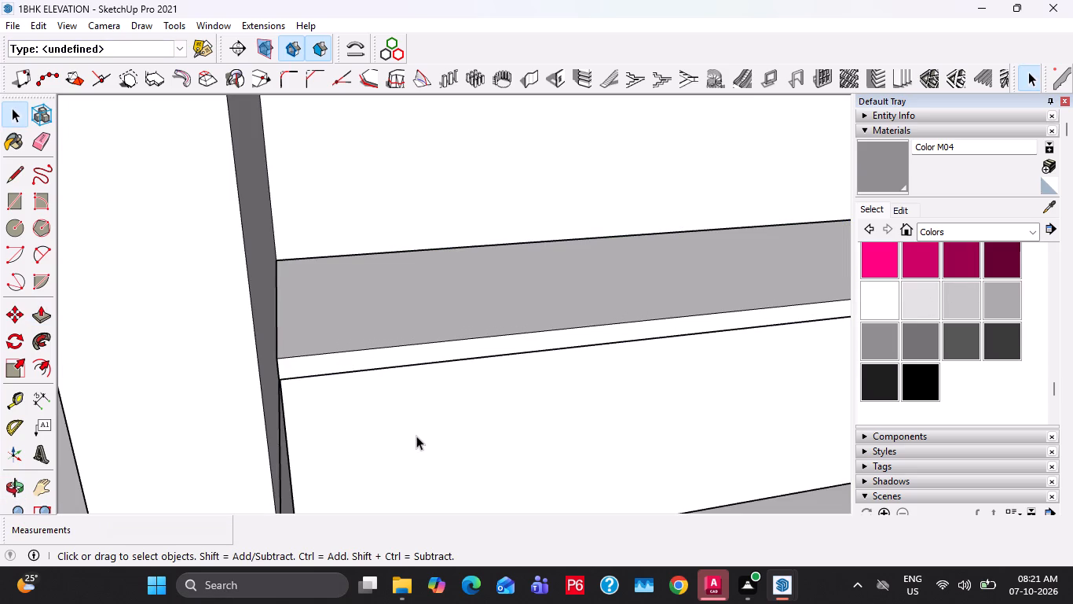
# Select all the connected geometry of the ledge body under the slab and make it a group.
pyautogui.tripleClick(416, 436)
pyautogui.click(416, 436)
pyautogui.rightClick(416, 436)
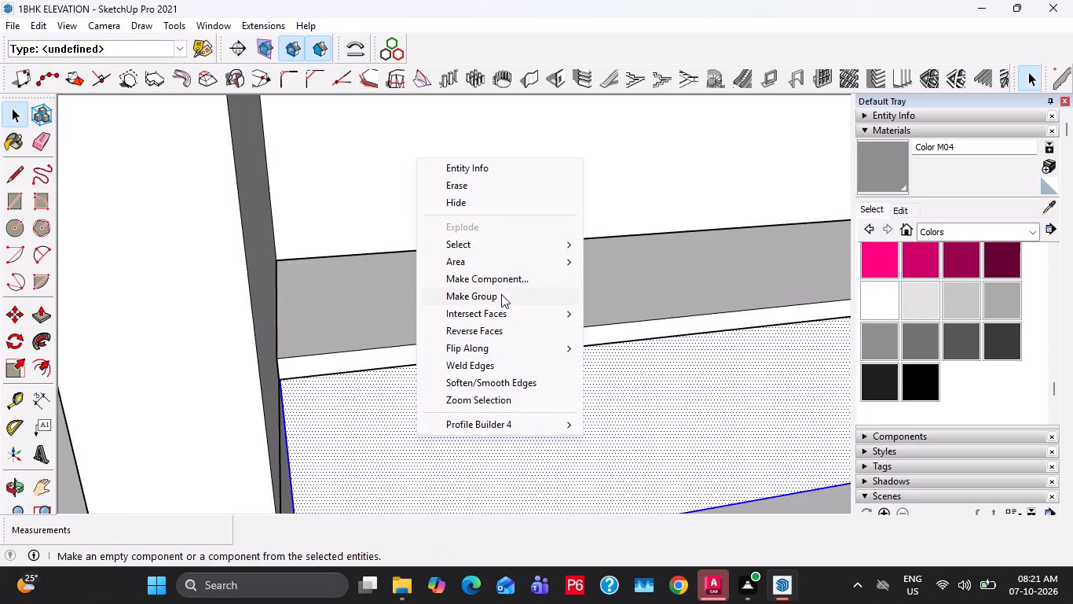
pyautogui.click(501, 294)
# Inside the slab group, pull the front edge face along the wall opposite the arch out 1", and leave the group.
pyautogui.keyDown('shift'); pyautogui.moveTo(614, 360); pyautogui.dragTo(183, 355, button='middle'); pyautogui.keyUp('shift')
pyautogui.scroll(-3, 178, 353)
pyautogui.keyDown('shift'); pyautogui.moveTo(560, 365); pyautogui.dragTo(235, 387, button='middle'); pyautogui.keyUp('shift')
pyautogui.doubleClick(584, 329)
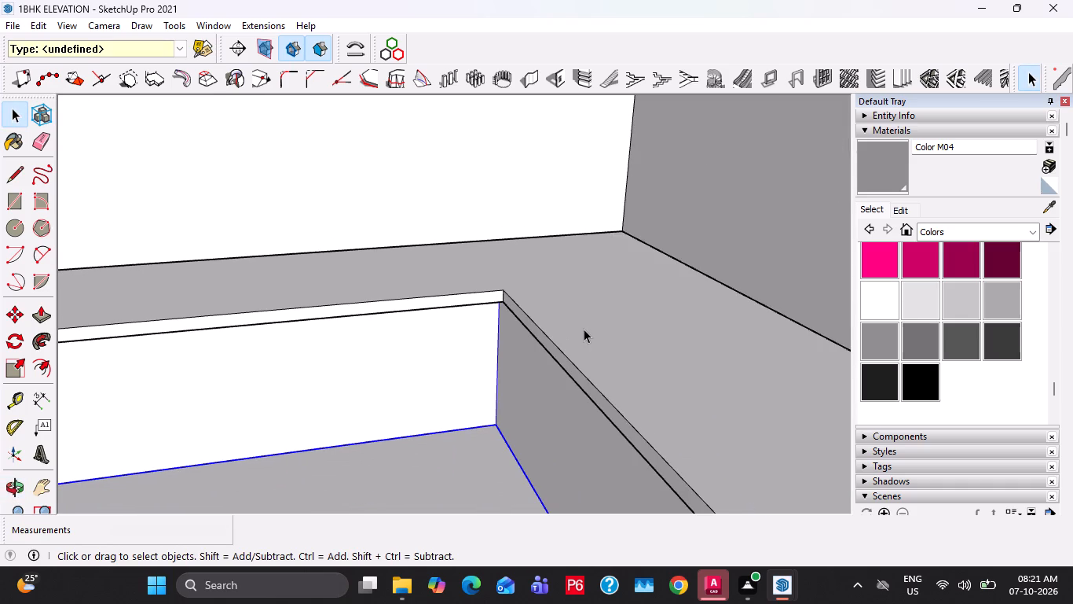
pyautogui.scroll(3, 529, 341)
pyautogui.click(543, 333)
pyautogui.press('p')
pyautogui.click(543, 333)
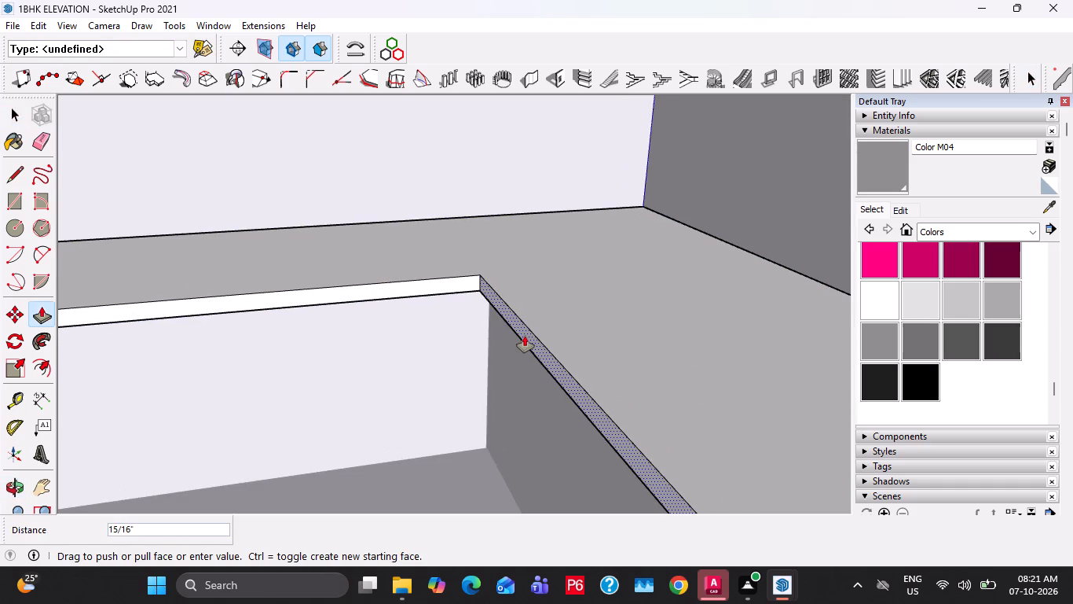
pyautogui.write('1"')
pyautogui.press('Return')
pyautogui.press('space')
pyautogui.moveTo(515, 339); pyautogui.dragTo(631, 316, button='middle')
pyautogui.press('Escape')
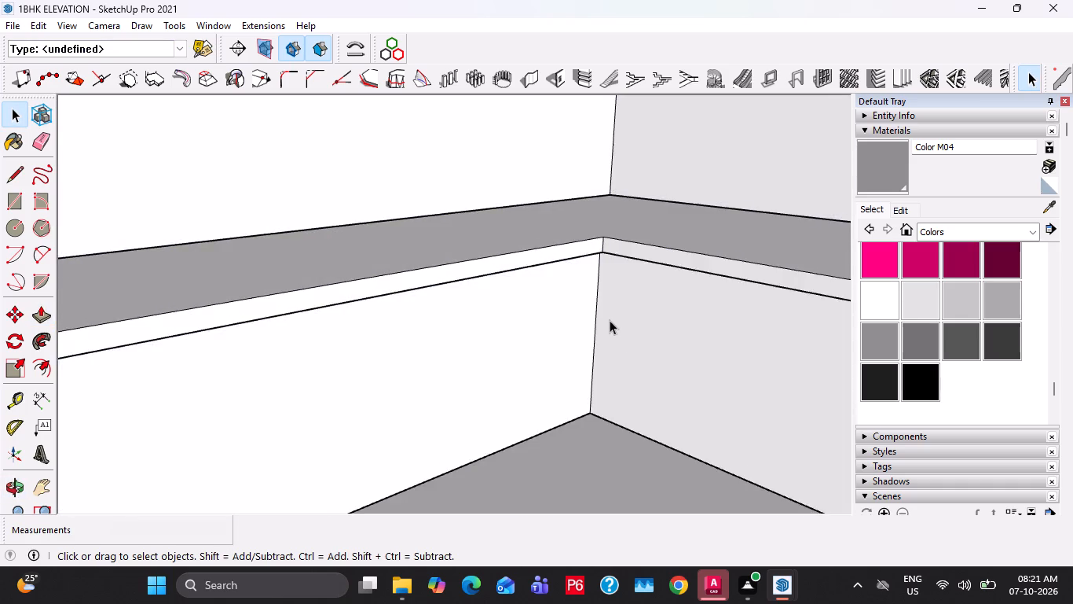
pyautogui.press('Escape')
# Examine the enclosure with its ledge, the pool and the surrounding facade from outside.
pyautogui.scroll(-17, 608, 320)
pyautogui.moveTo(540, 346); pyautogui.dragTo(727, 429, button='middle')
pyautogui.scroll(-4, 727, 429)
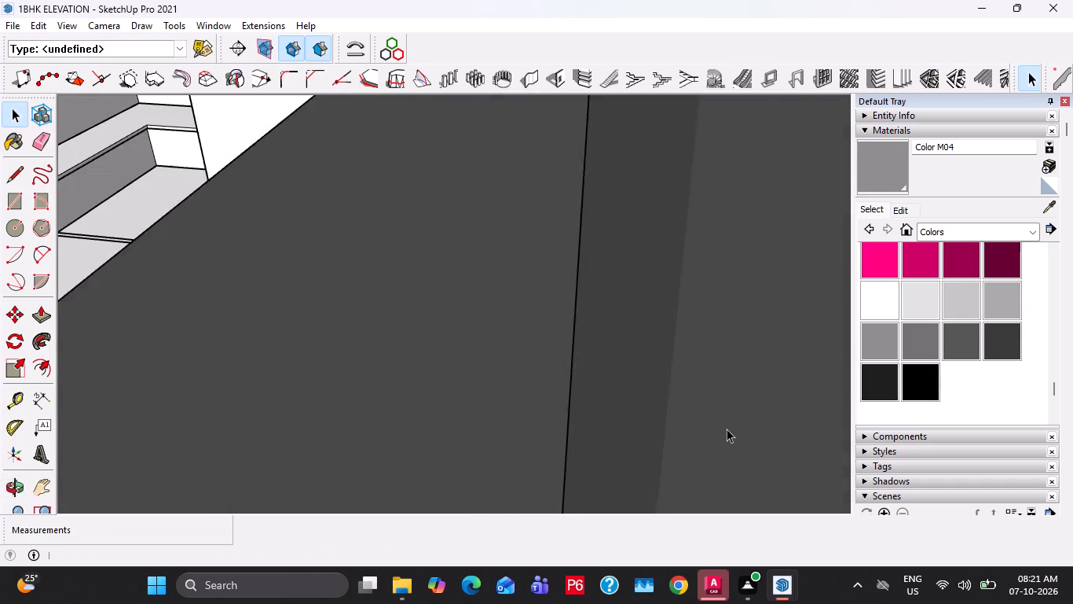
pyautogui.scroll(-20, 727, 429)
pyautogui.scroll(-15, 727, 429)
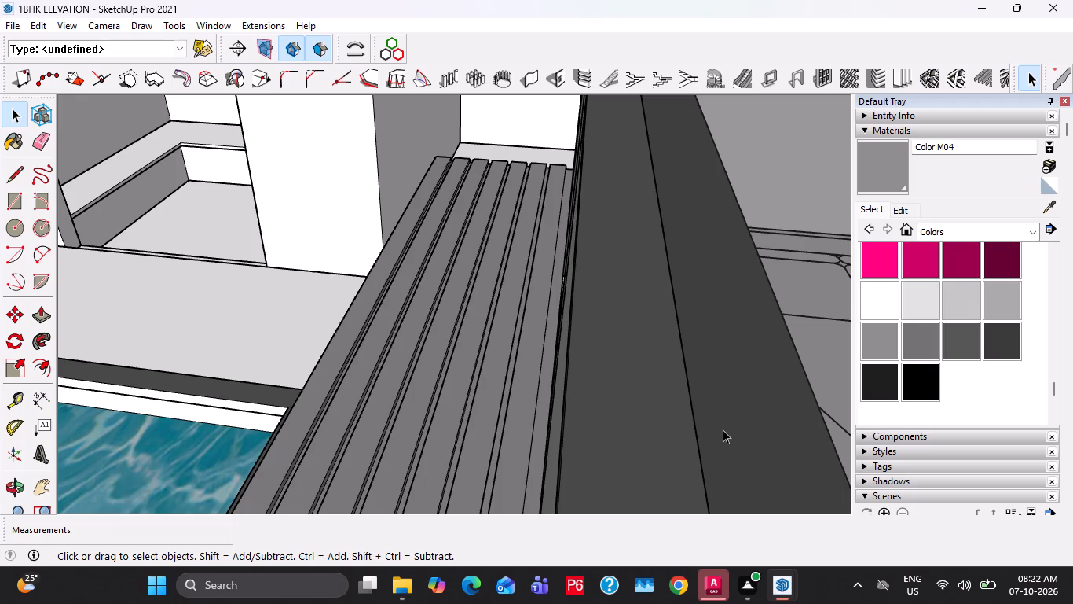
pyautogui.scroll(-12, 701, 459)
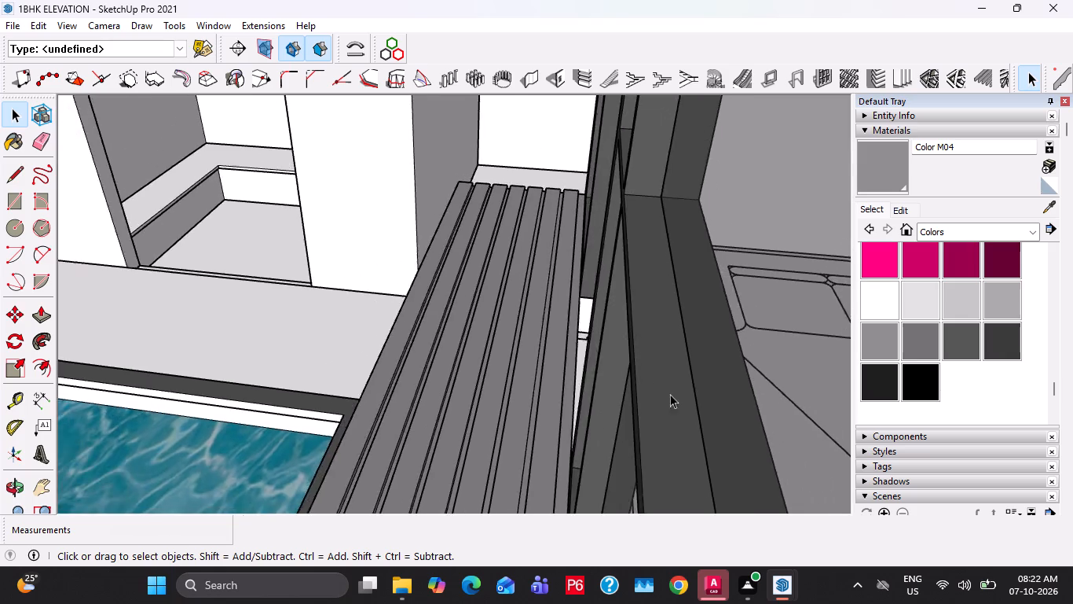
pyautogui.scroll(-20, 670, 394)
pyautogui.scroll(-3, 670, 394)
pyautogui.moveTo(563, 297); pyautogui.dragTo(723, 342, button='middle')
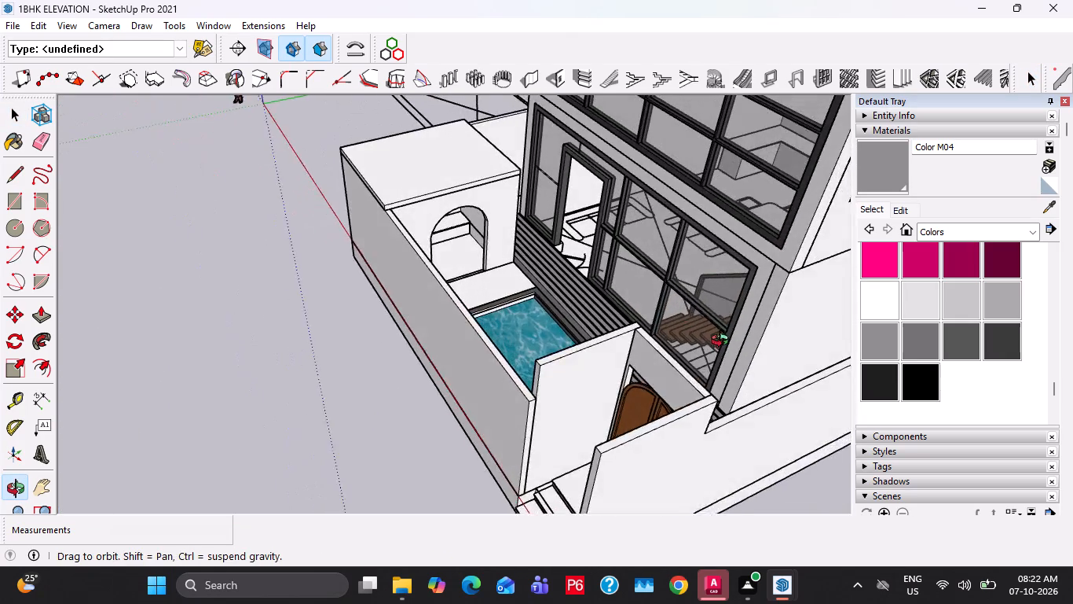
pyautogui.moveTo(723, 342); pyautogui.dragTo(716, 344, button='middle')
pyautogui.scroll(3, 702, 354)
pyautogui.click(800, 580)
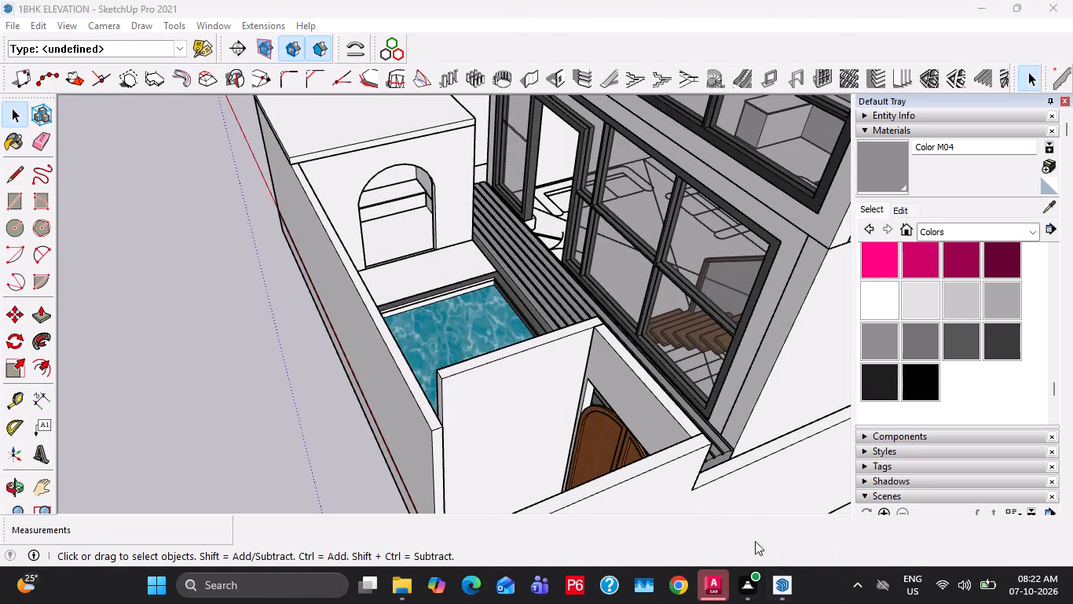
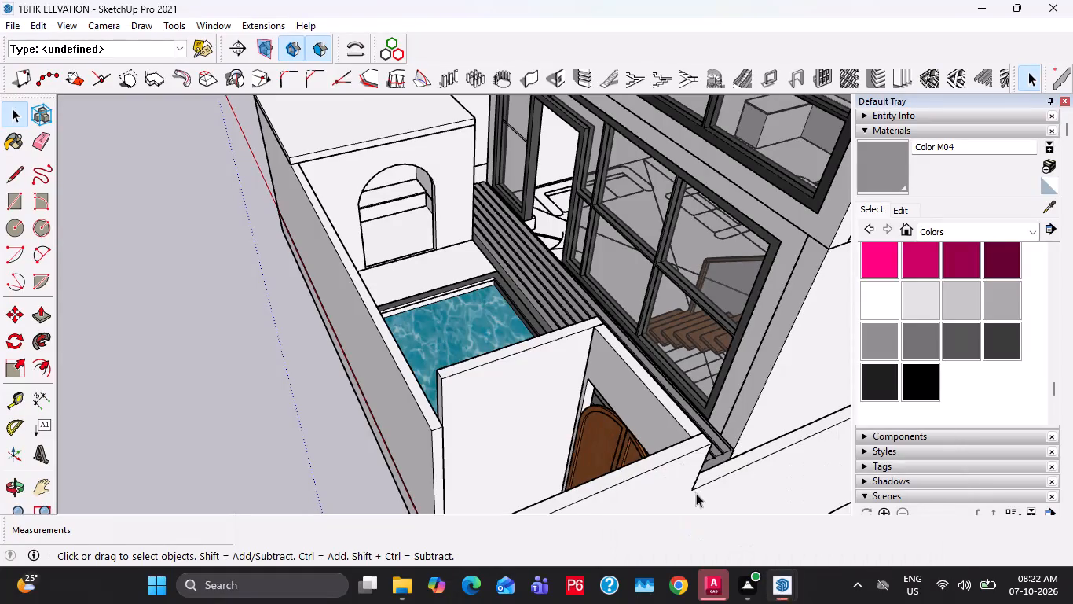
# Switch to the 1bhk interior new model and copy the wood-textured hipped canopy roof above the arched entrance gate.
pyautogui.click(785, 591)
pyautogui.click(868, 510)
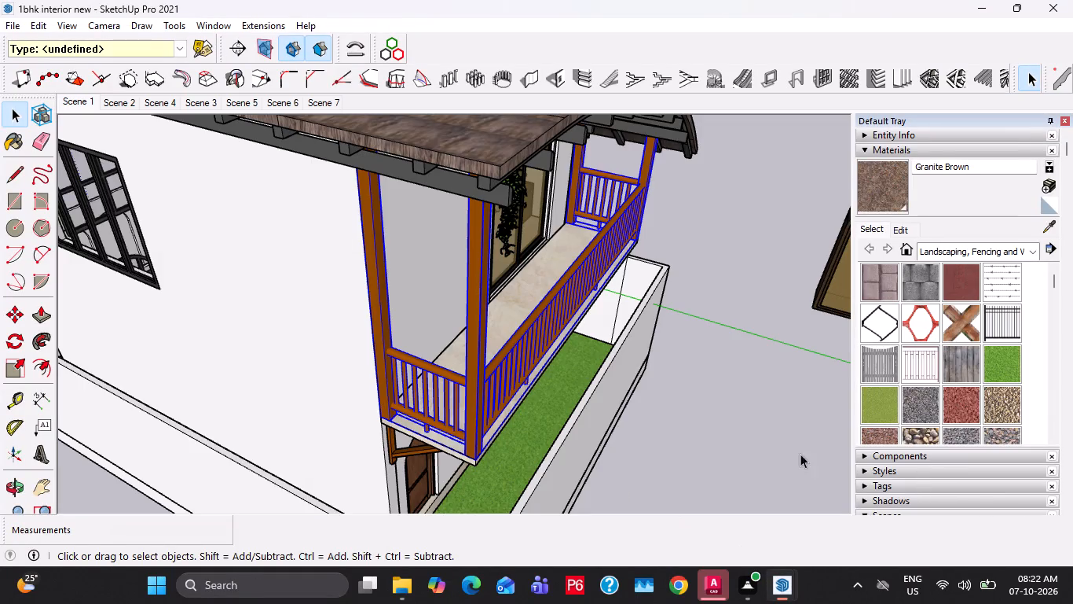
pyautogui.moveTo(582, 347); pyautogui.dragTo(624, 381, button='middle')
pyautogui.scroll(-6, 650, 368)
pyautogui.moveTo(159, 274); pyautogui.dragTo(993, 397, button='middle')
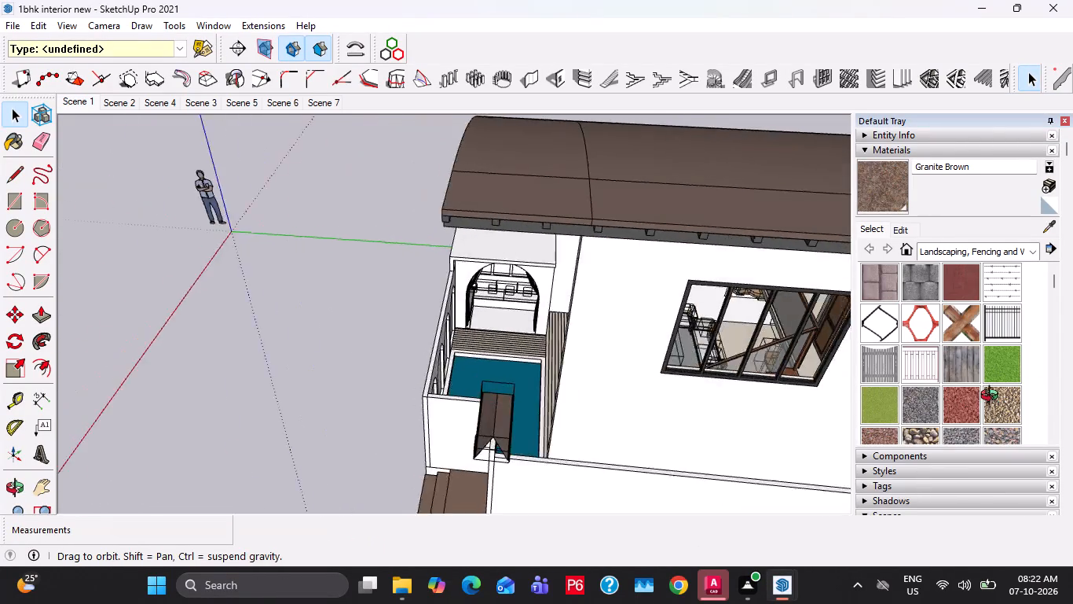
pyautogui.moveTo(993, 397); pyautogui.dragTo(1068, 385, button='middle')
pyautogui.scroll(13, 578, 342)
pyautogui.click(271, 314)
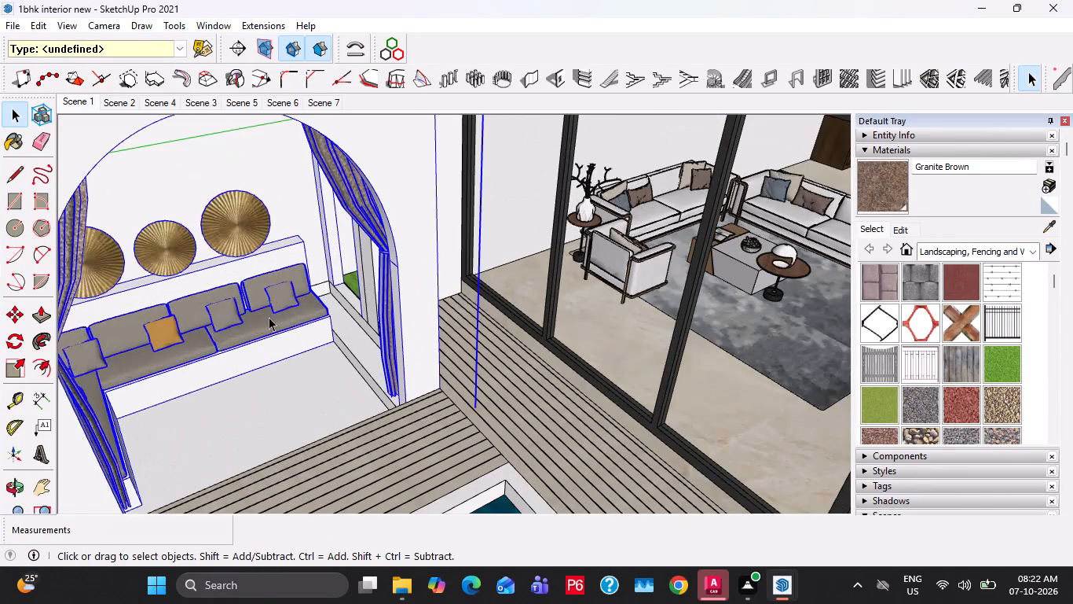
pyautogui.scroll(-8, 331, 323)
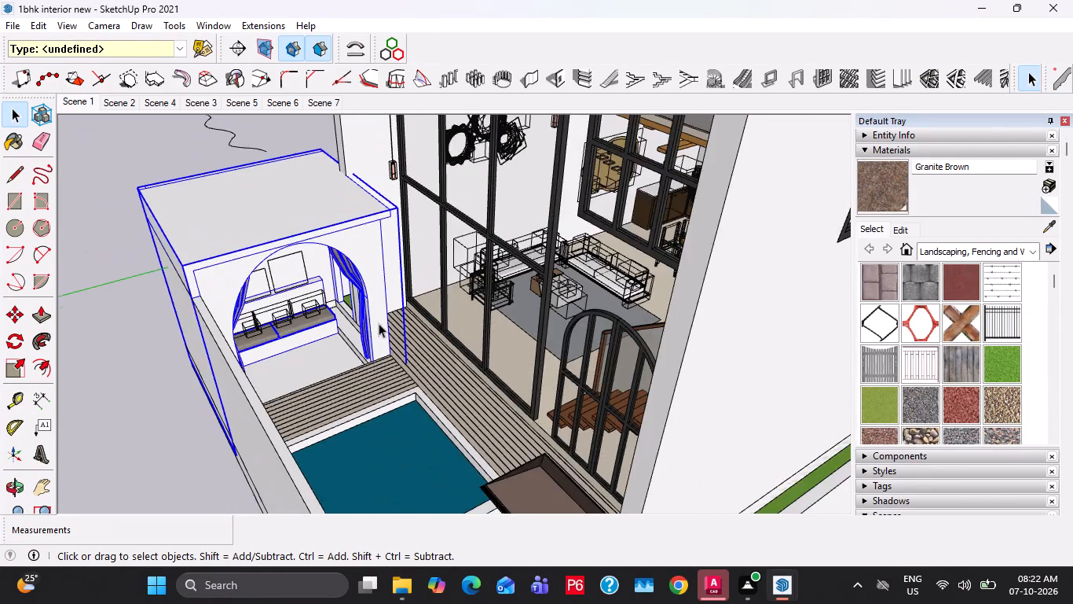
pyautogui.scroll(-2, 379, 323)
pyautogui.moveTo(401, 339); pyautogui.dragTo(613, 357, button='middle')
pyautogui.scroll(-2, 618, 359)
pyautogui.keyDown('shift'); pyautogui.moveTo(772, 340); pyautogui.dragTo(615, 377, button='middle'); pyautogui.keyUp('shift')
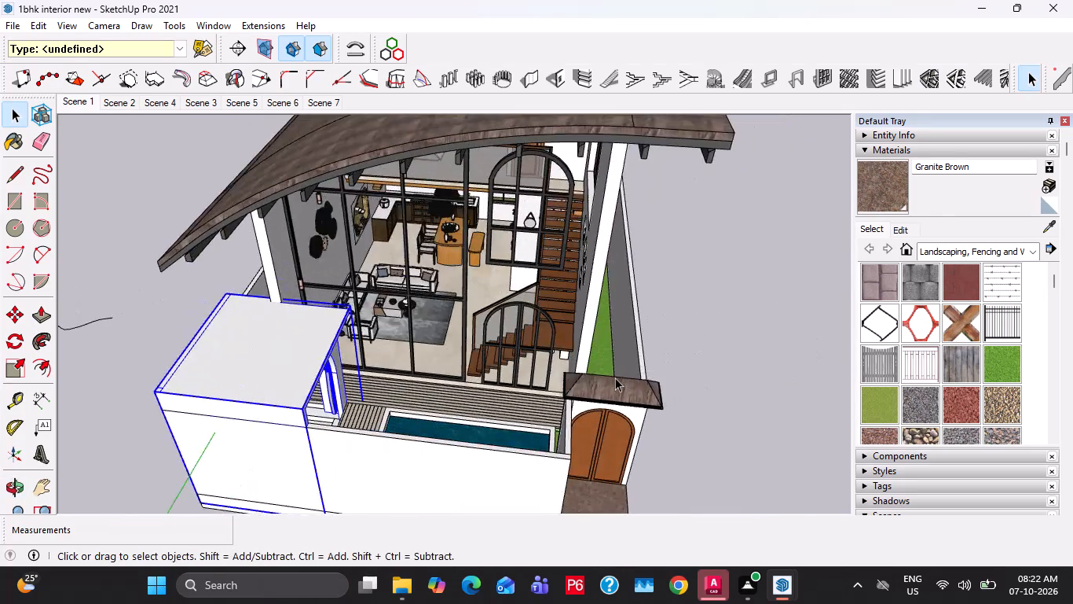
pyautogui.scroll(4, 615, 377)
pyautogui.click(622, 402)
pyautogui.scroll(4, 604, 398)
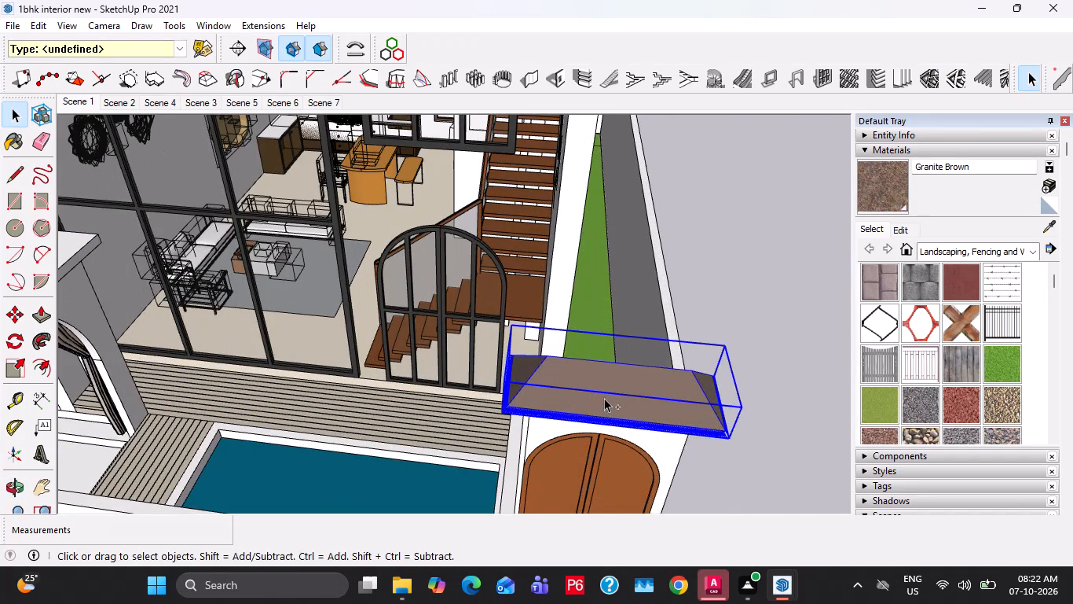
pyautogui.hotkey('ctrl', 'c')
pyautogui.hotkey('ctrl', 'c')
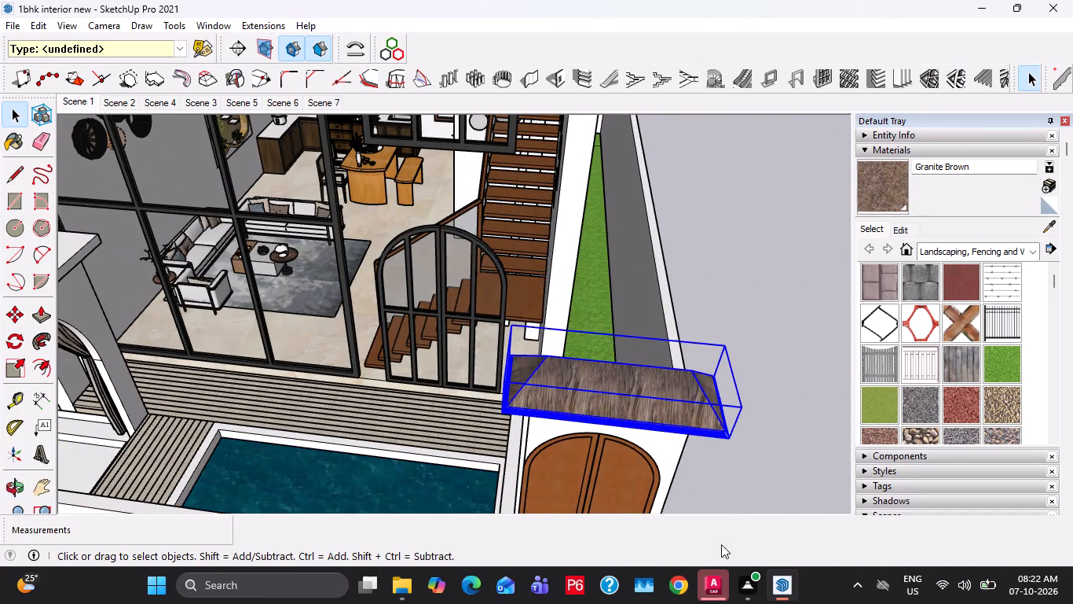
# Switch to the 1BHK ELEVATION model and paste the canopy roof over the arched entrance door, on the passage wall beside the pool.
pyautogui.click(800, 578)
pyautogui.click(798, 578)
pyautogui.click(701, 534)
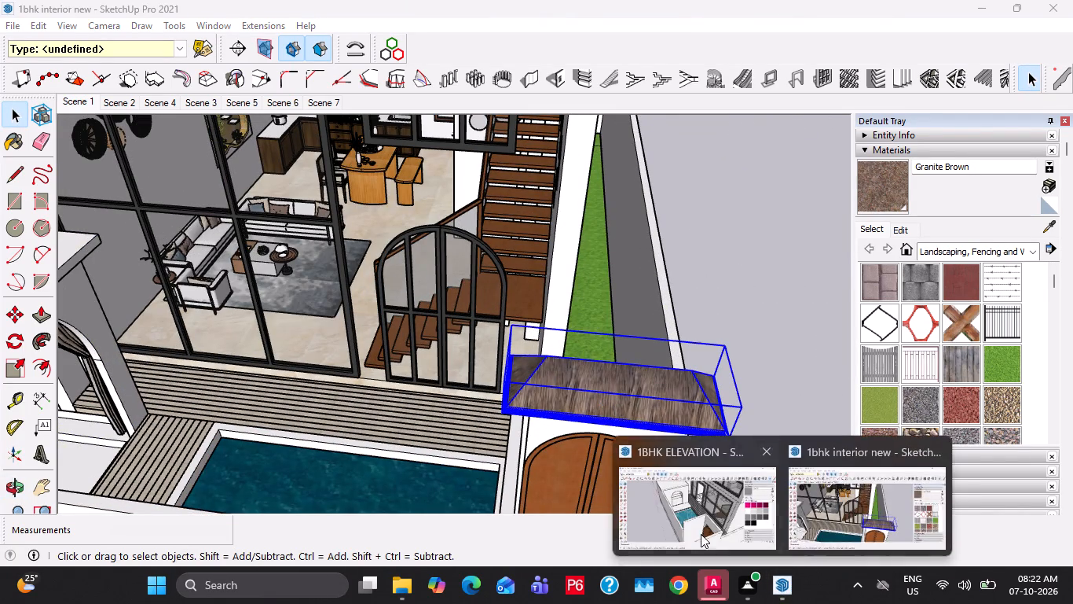
pyautogui.scroll(5, 533, 385)
pyautogui.moveTo(442, 370); pyautogui.dragTo(687, 406, button='middle')
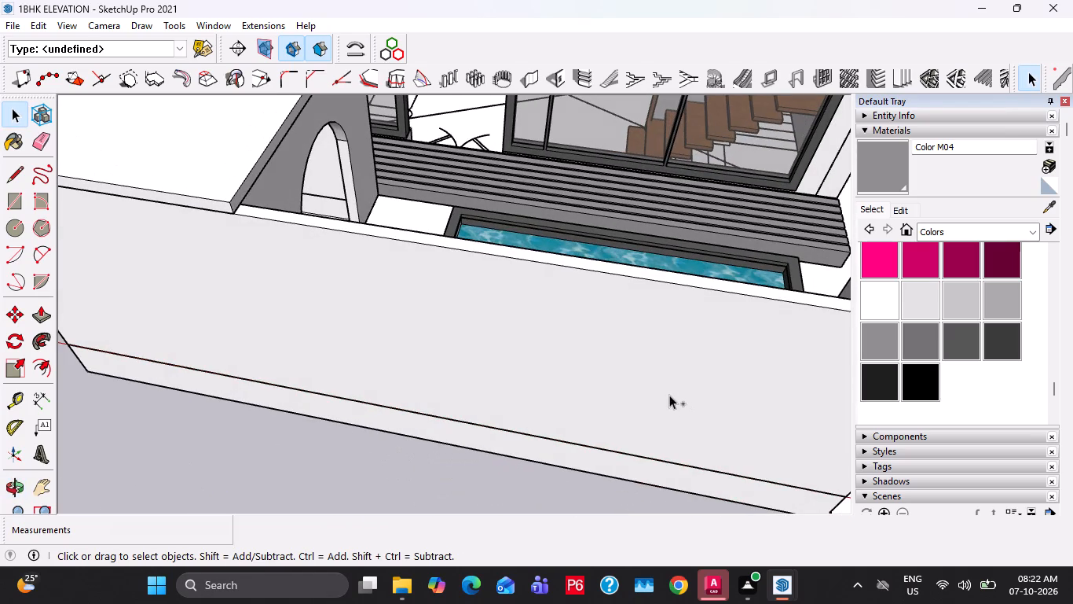
pyautogui.hotkey('ctrl', 'v')
pyautogui.scroll(-7, 560, 401)
pyautogui.keyDown('shift'); pyautogui.moveTo(632, 363); pyautogui.dragTo(393, 411, button='middle'); pyautogui.keyUp('shift')
pyautogui.scroll(2, 683, 203)
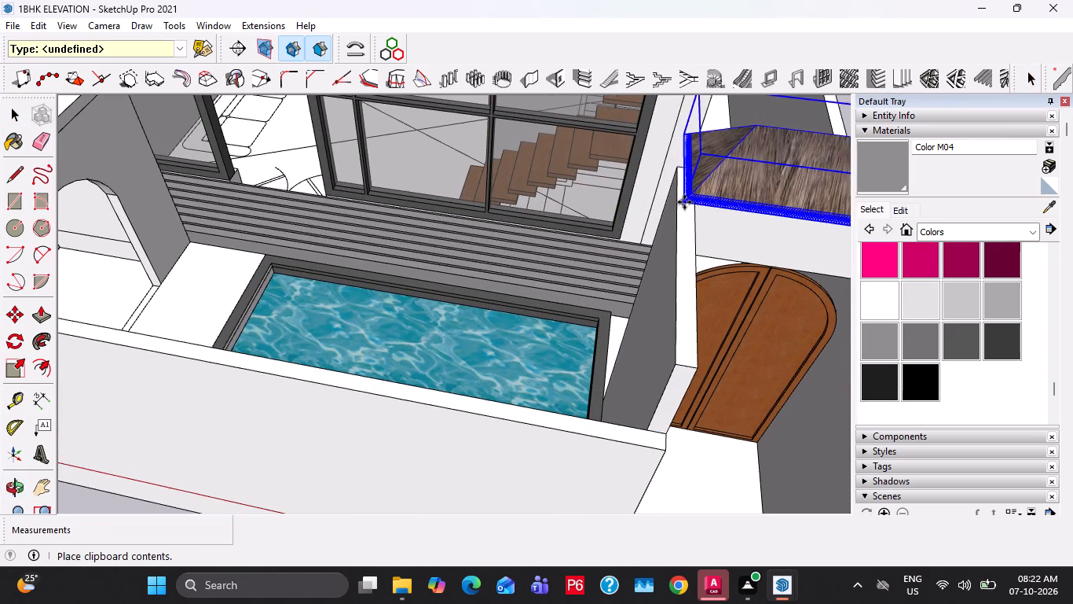
pyautogui.click(678, 223)
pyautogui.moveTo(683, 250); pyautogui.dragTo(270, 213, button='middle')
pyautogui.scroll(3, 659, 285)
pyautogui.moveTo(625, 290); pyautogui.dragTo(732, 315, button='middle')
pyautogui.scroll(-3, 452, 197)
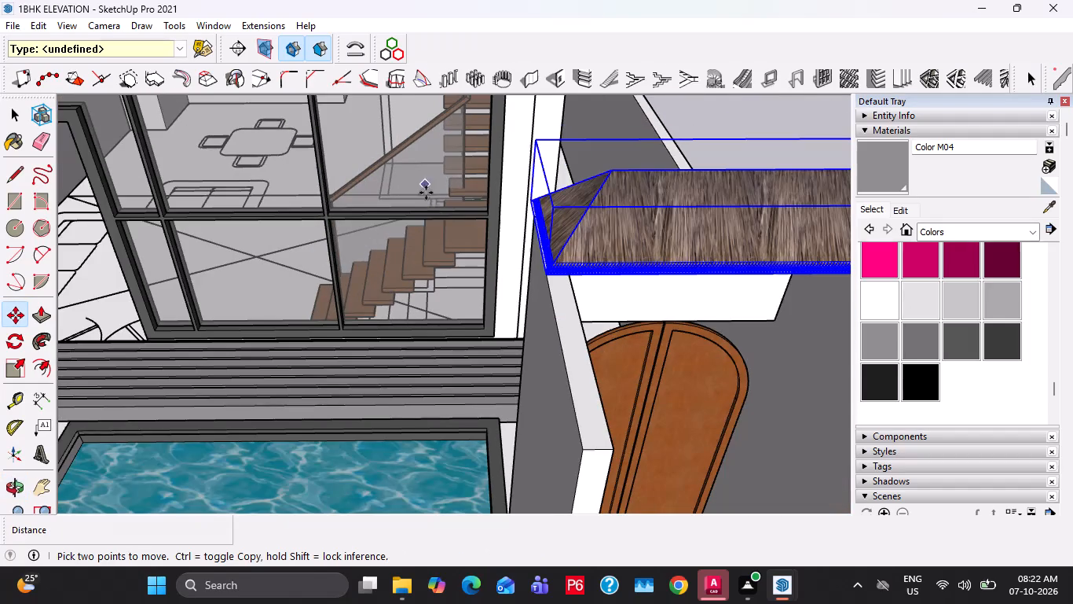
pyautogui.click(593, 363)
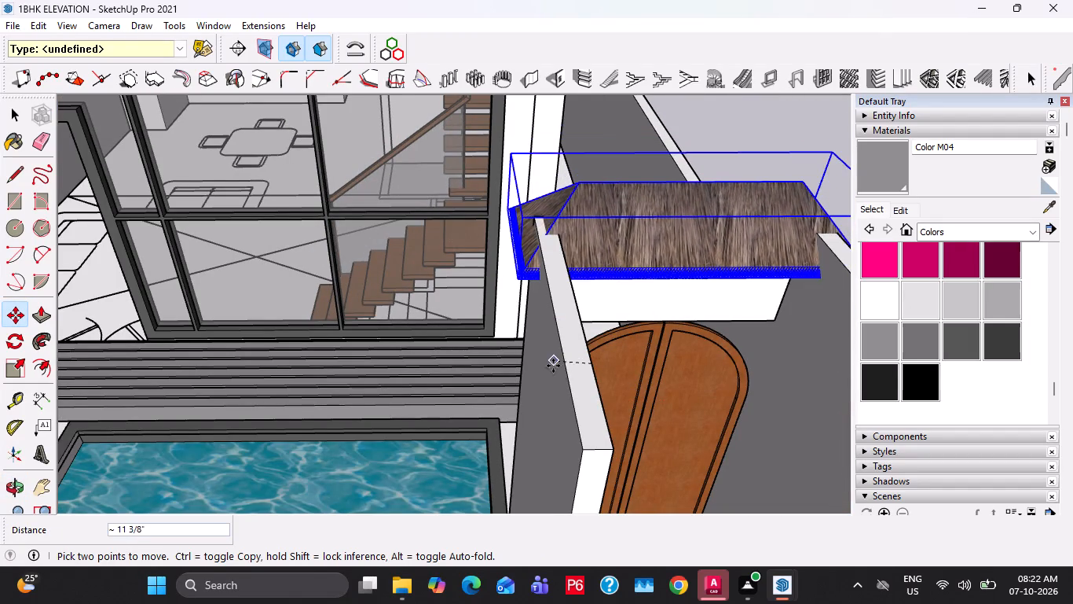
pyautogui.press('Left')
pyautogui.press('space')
# Move the canopy roof 1' along the red axis towards the pool.
pyautogui.scroll(3, 654, 380)
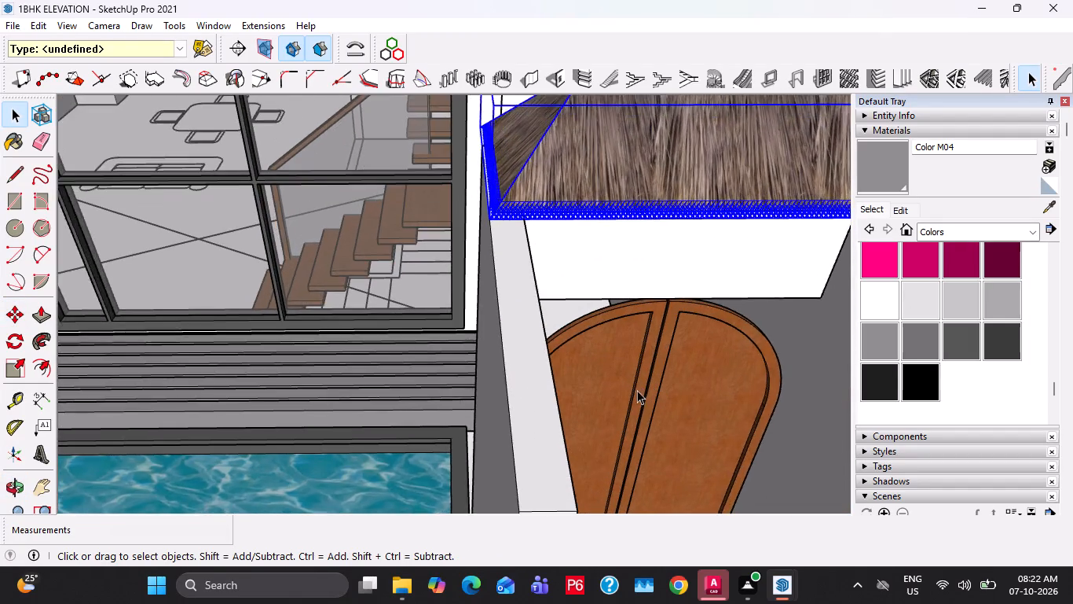
pyautogui.scroll(2, 637, 390)
pyautogui.press(',')
pyautogui.moveTo(538, 294); pyautogui.dragTo(547, 313, button='middle')
pyautogui.scroll(-2, 542, 331)
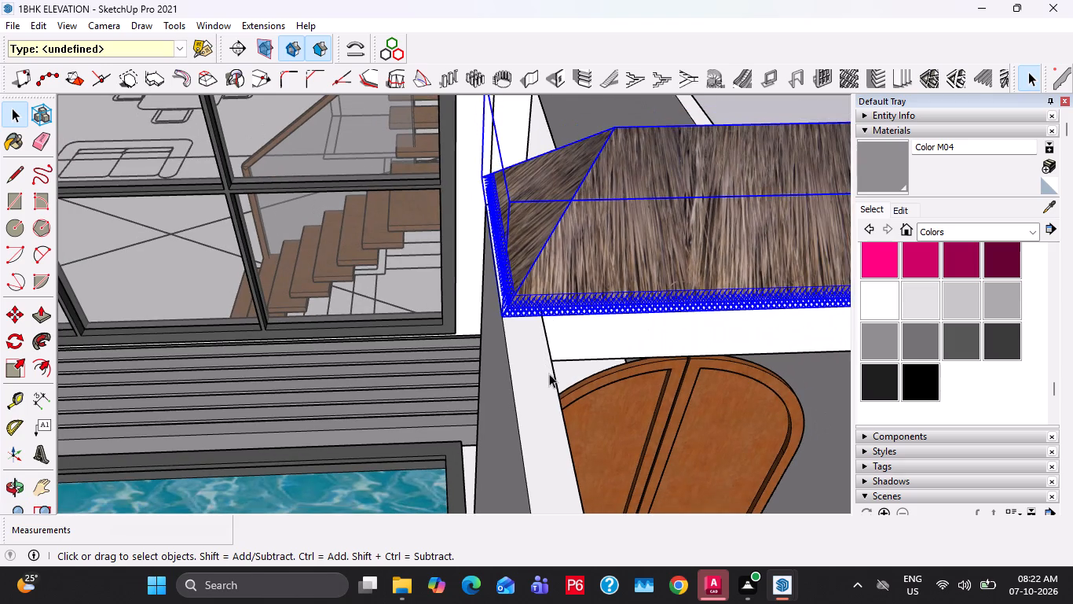
pyautogui.press(',')
pyautogui.press('m')
pyautogui.click(560, 422)
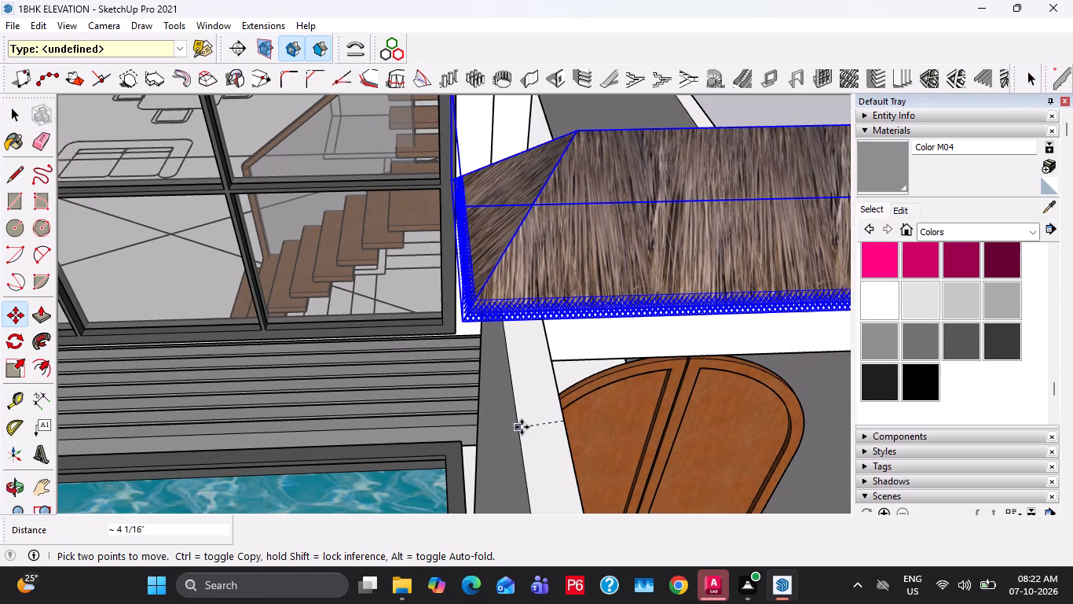
pyautogui.press('Left')
pyautogui.press('Right')
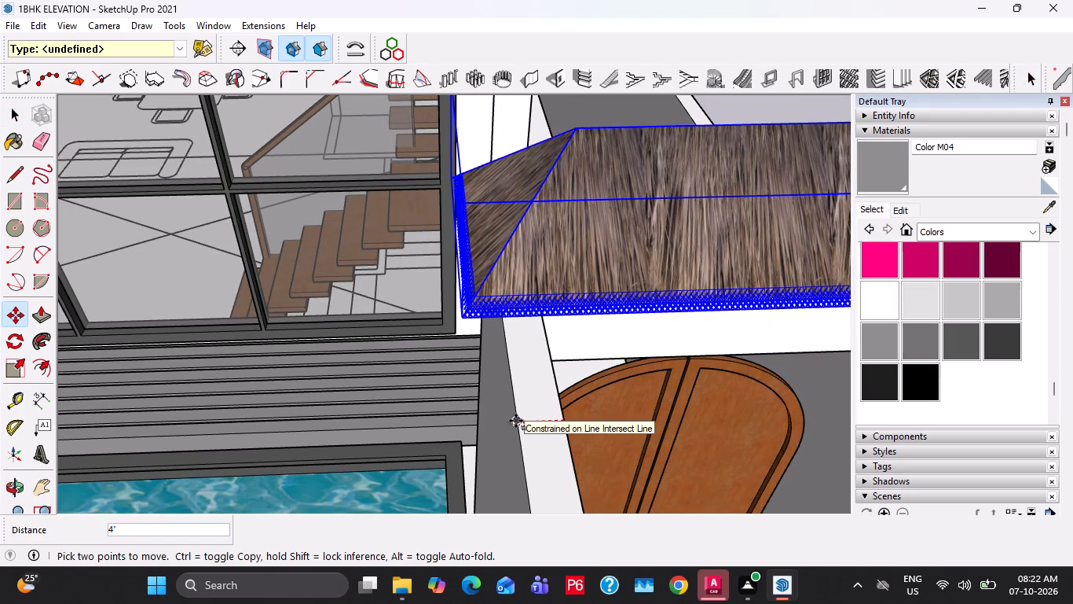
pyautogui.write("1'")
pyautogui.press('Return')
pyautogui.press('space')
# Move the canopy roof 6" along the red axis away from the pool, over the entrance walls.
pyautogui.scroll(-7, 0, 302)
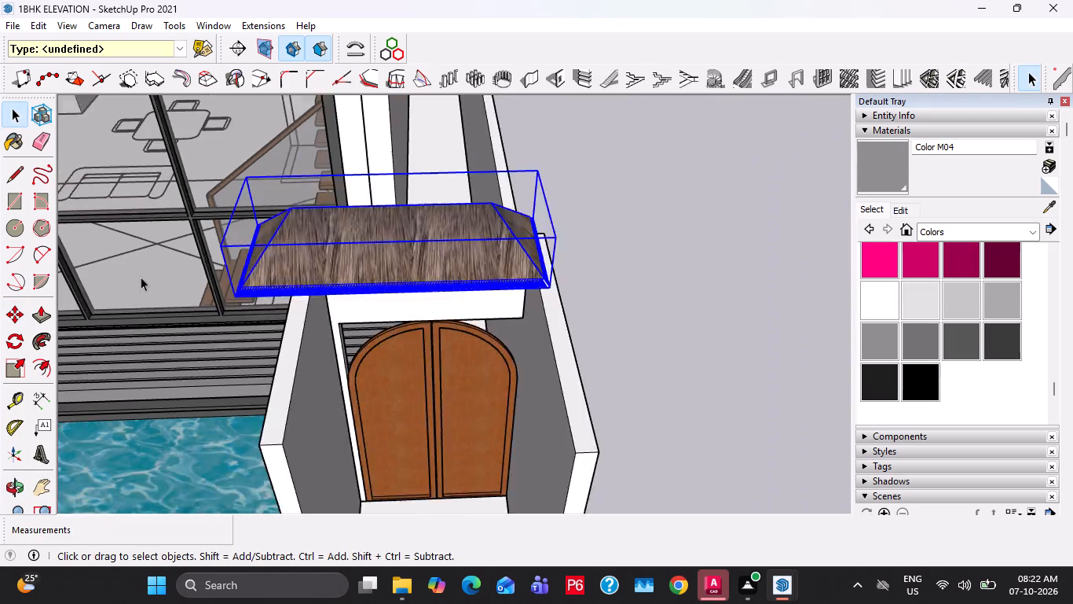
pyautogui.scroll(-4, 141, 277)
pyautogui.scroll(5, 364, 334)
pyautogui.moveTo(209, 312); pyautogui.dragTo(257, 325, button='middle')
pyautogui.press('m')
pyautogui.scroll(4, 233, 338)
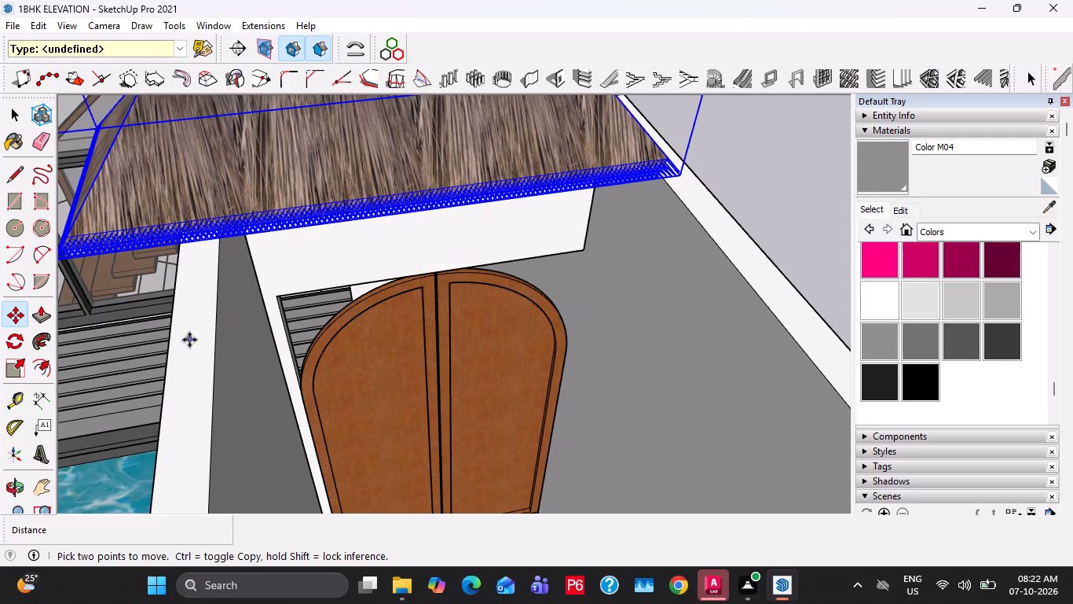
pyautogui.click(167, 340)
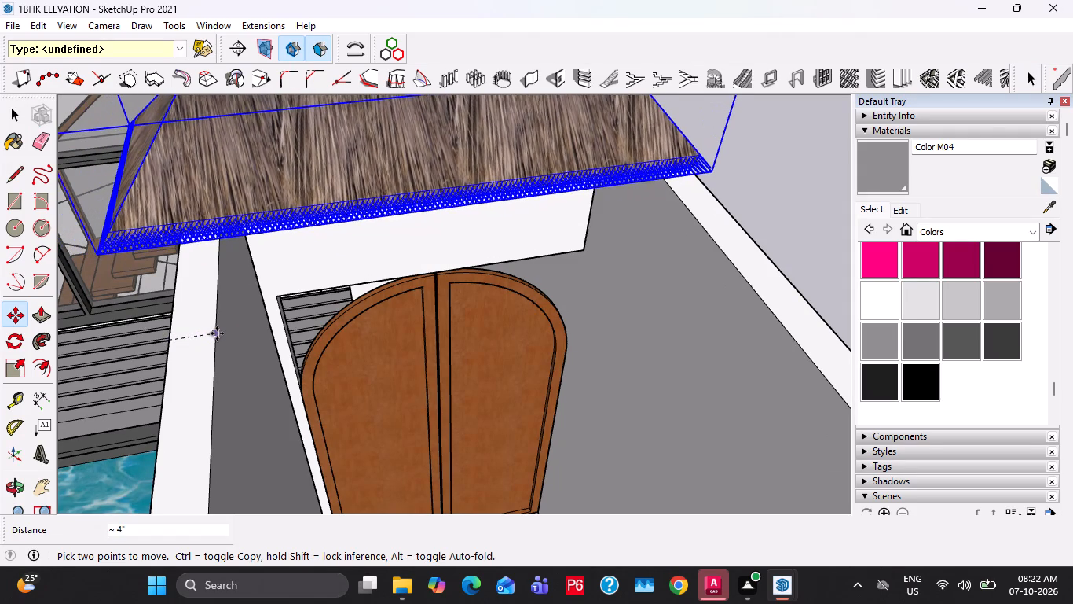
pyautogui.press('Right')
pyautogui.write('6"')
pyautogui.press('Return')
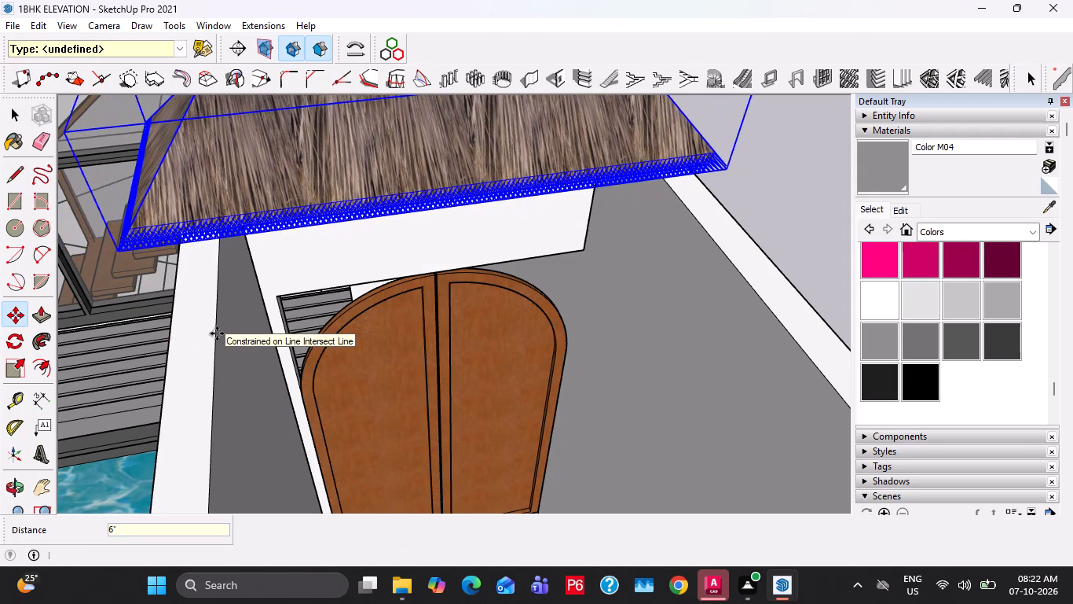
pyautogui.press('space')
pyautogui.scroll(-7, 217, 333)
pyautogui.click(588, 300)
# Examine the canopy, the arched entrance door and the front boundary wall from several angles.
pyautogui.moveTo(432, 339); pyautogui.dragTo(430, 264, button='middle')
pyautogui.scroll(1, 430, 264)
pyautogui.scroll(-3, 430, 264)
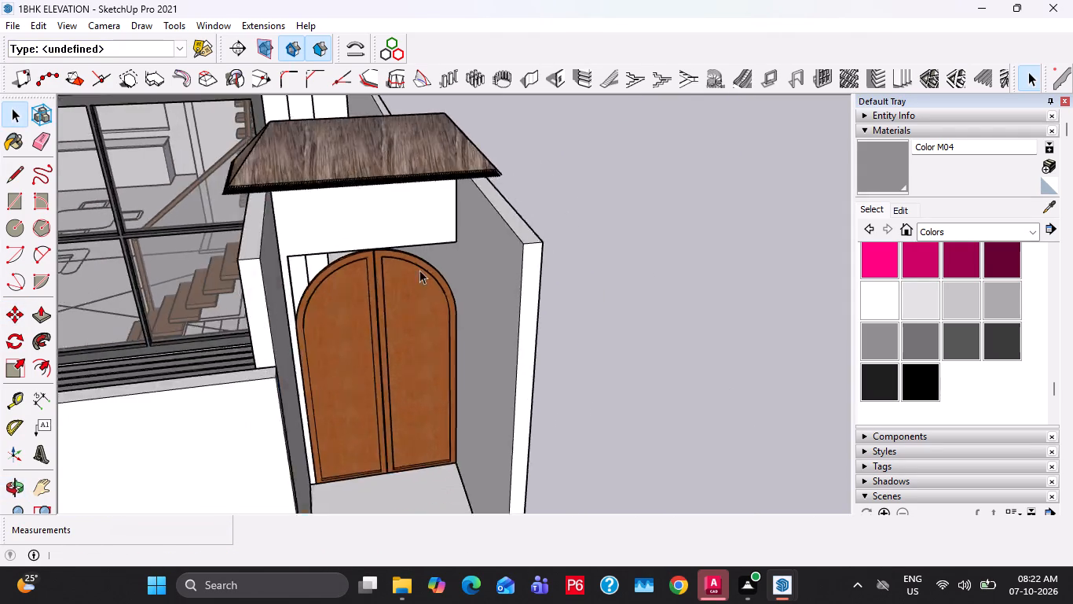
pyautogui.scroll(-2, 419, 270)
pyautogui.keyDown('shift'); pyautogui.moveTo(408, 274); pyautogui.dragTo(580, 306, button='middle'); pyautogui.keyUp('shift')
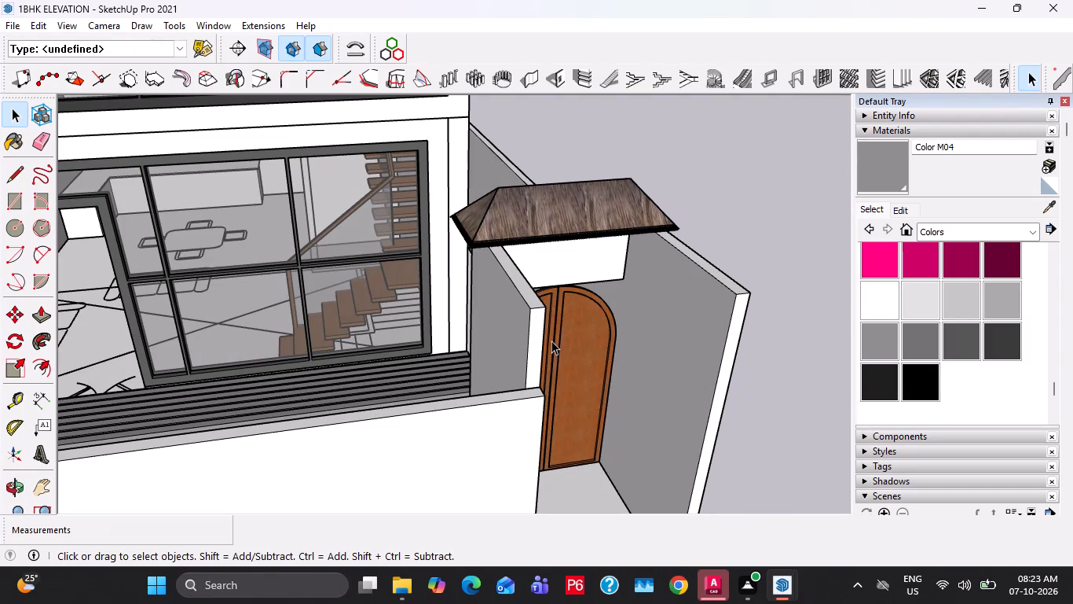
pyautogui.scroll(-4, 557, 364)
pyautogui.moveTo(585, 381); pyautogui.dragTo(613, 351, button='middle')
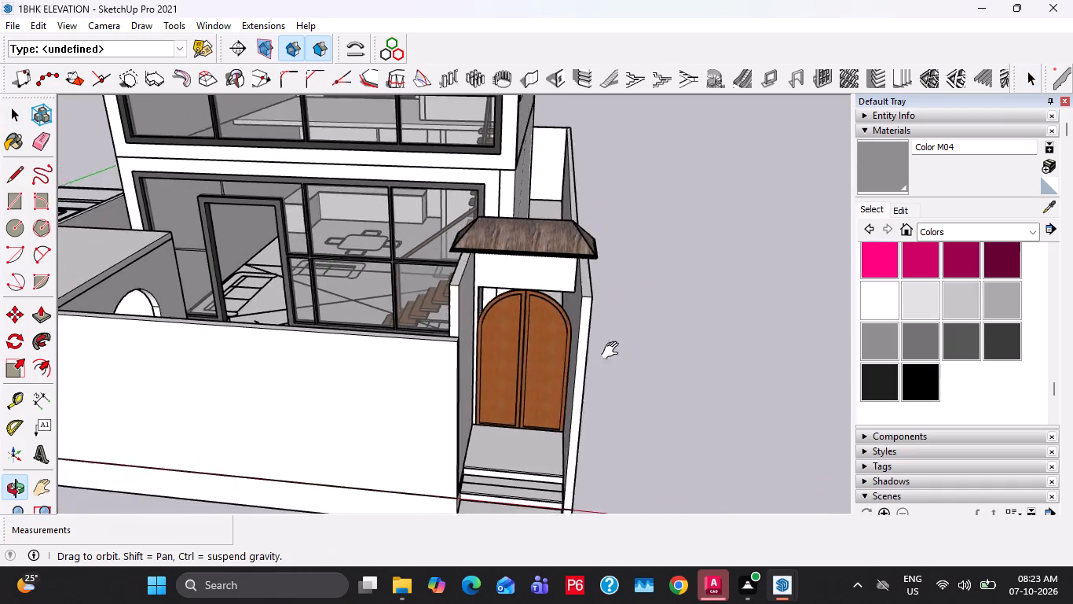
pyautogui.moveTo(613, 351); pyautogui.dragTo(640, 347, button='middle')
pyautogui.scroll(3, 522, 345)
pyautogui.keyDown('shift'); pyautogui.moveTo(522, 344); pyautogui.dragTo(637, 342, button='middle'); pyautogui.keyUp('shift')
pyautogui.moveTo(586, 345); pyautogui.dragTo(360, 296, button='middle')
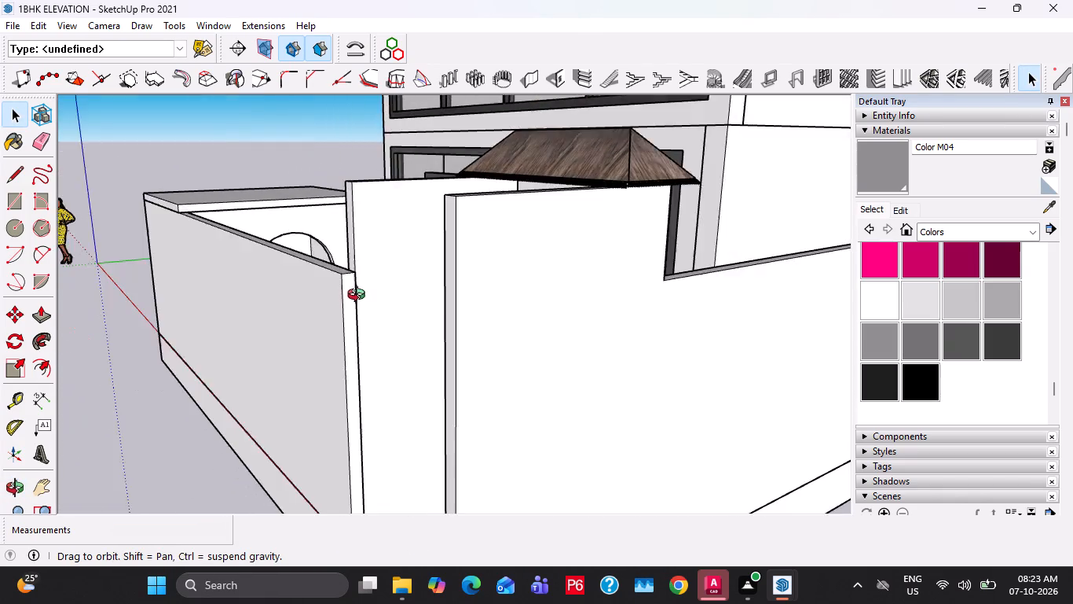
pyautogui.moveTo(360, 296); pyautogui.dragTo(577, 252, button='middle')
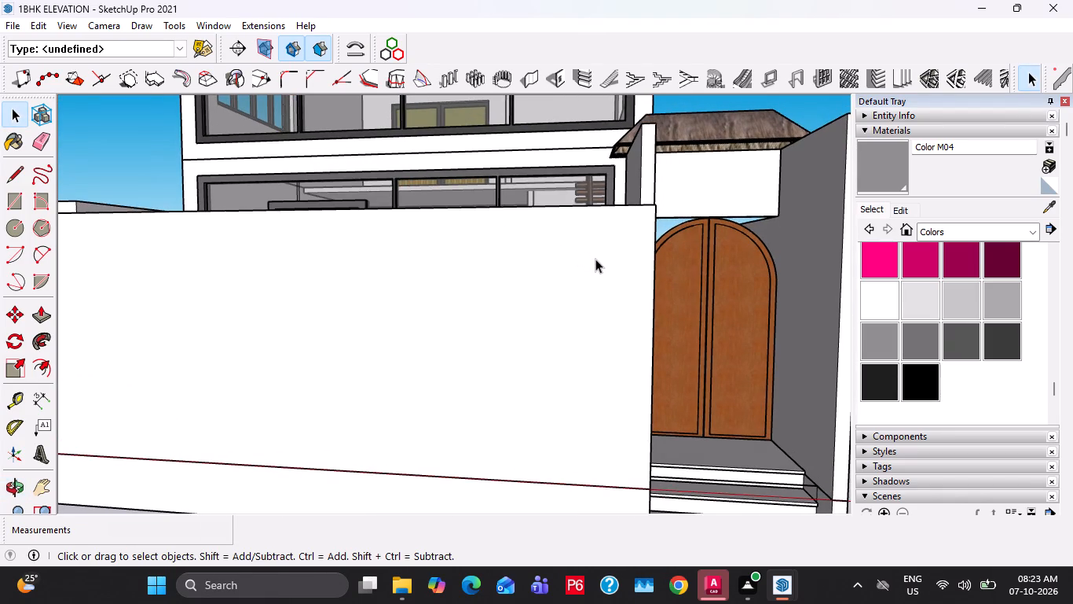
pyautogui.moveTo(595, 260); pyautogui.dragTo(601, 269, button='middle')
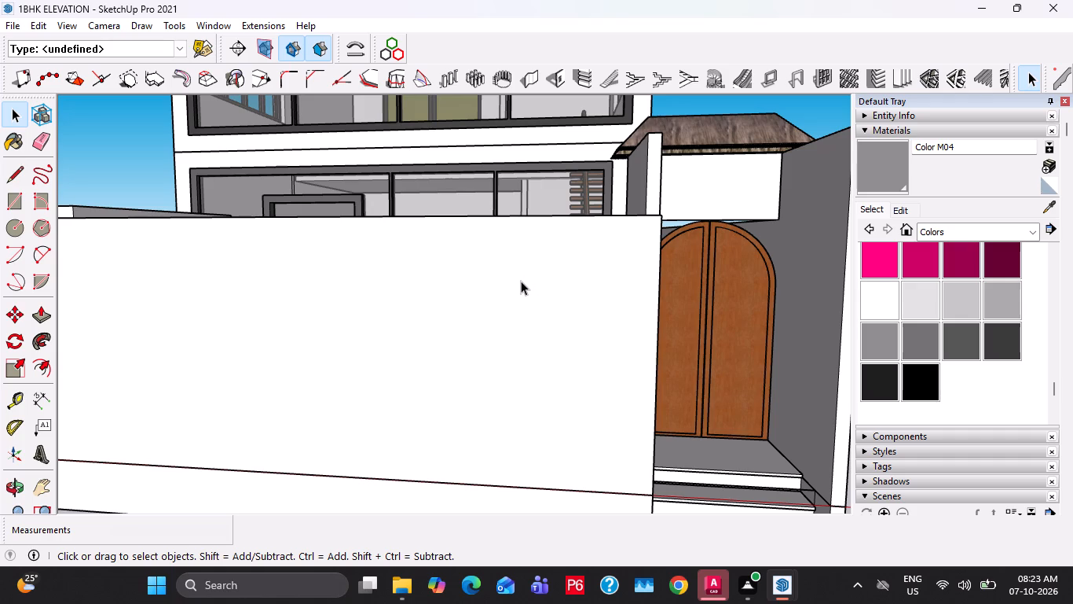
pyautogui.press('Escape')
pyautogui.press('Escape')
pyautogui.press('Escape')
# Draw a rectangle about 35' by 3' on the side passage facing the floor plan, from the deck corner to the boundary wall's rear inner corner.
pyautogui.scroll(-5, 515, 278)
pyautogui.moveTo(515, 278); pyautogui.dragTo(715, 368, button='middle')
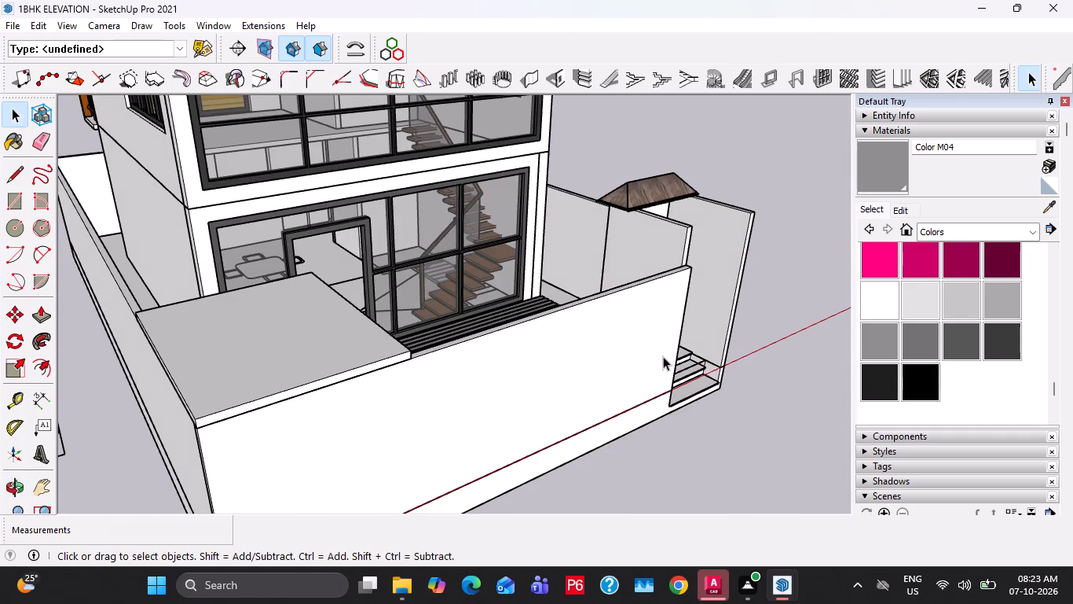
pyautogui.keyDown('shift'); pyautogui.moveTo(261, 297); pyautogui.dragTo(681, 343, button='middle'); pyautogui.keyUp('shift')
pyautogui.scroll(11, 674, 352)
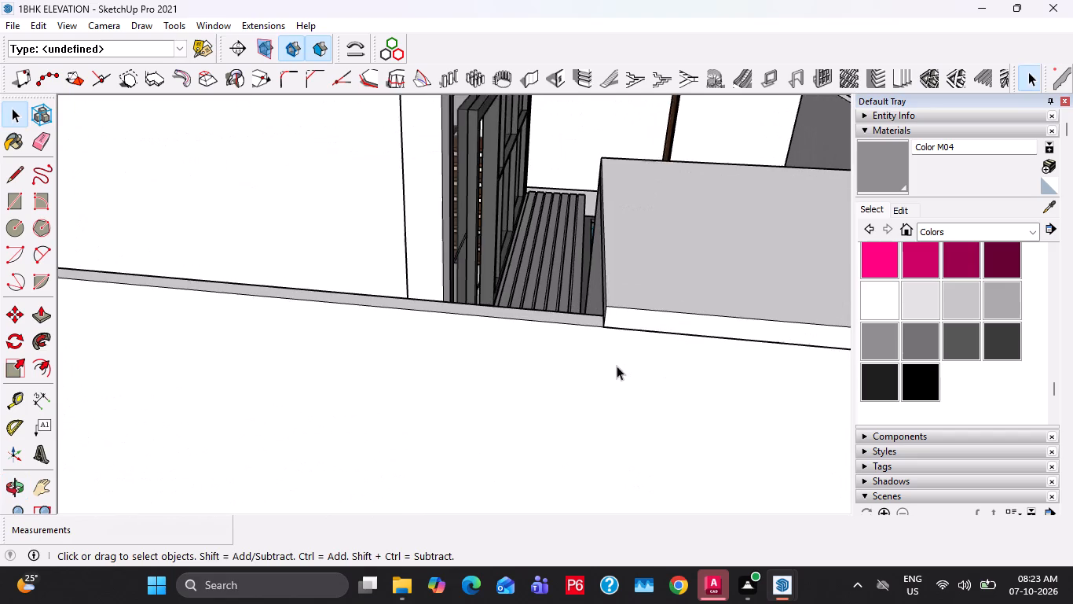
pyautogui.moveTo(401, 332); pyautogui.dragTo(815, 223, button='middle')
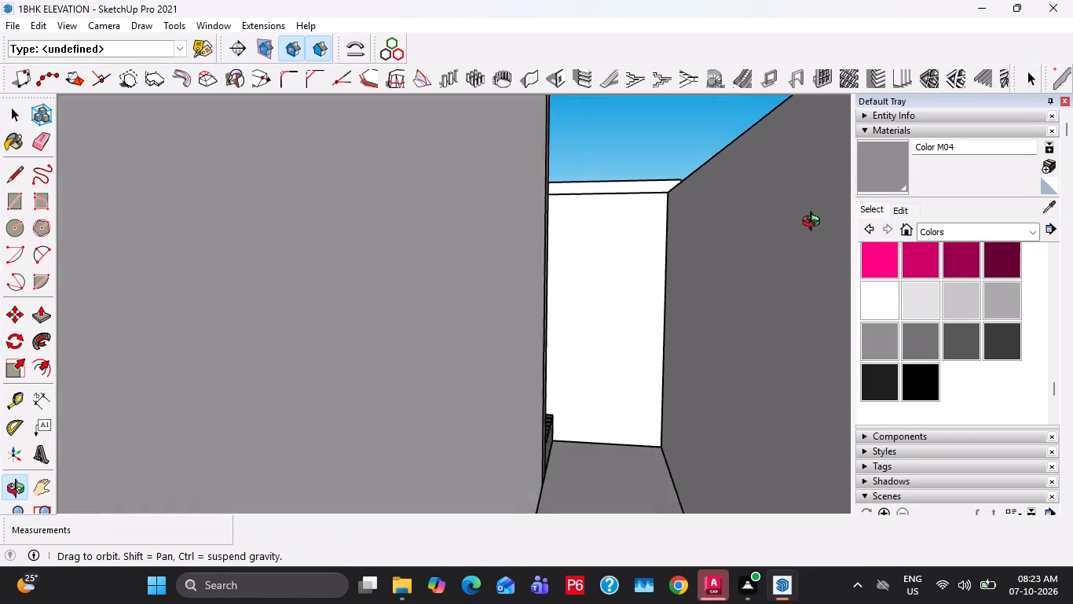
pyautogui.moveTo(815, 223); pyautogui.dragTo(524, 466, button='middle')
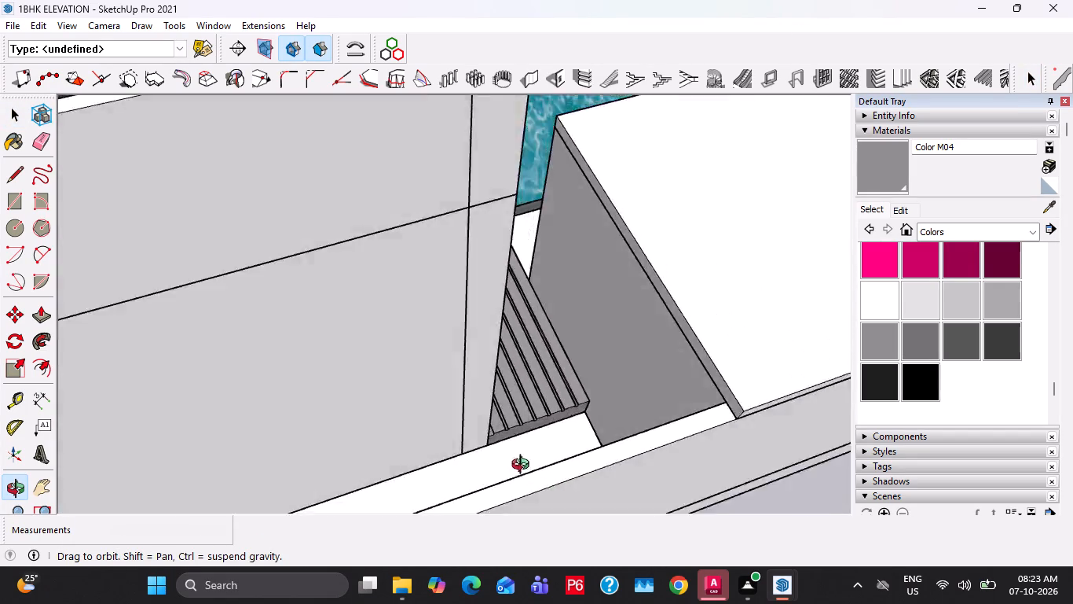
pyautogui.moveTo(524, 466); pyautogui.dragTo(650, 495, button='middle')
pyautogui.scroll(3, 645, 422)
pyautogui.press('r')
pyautogui.click(553, 337)
pyautogui.scroll(-3, 619, 399)
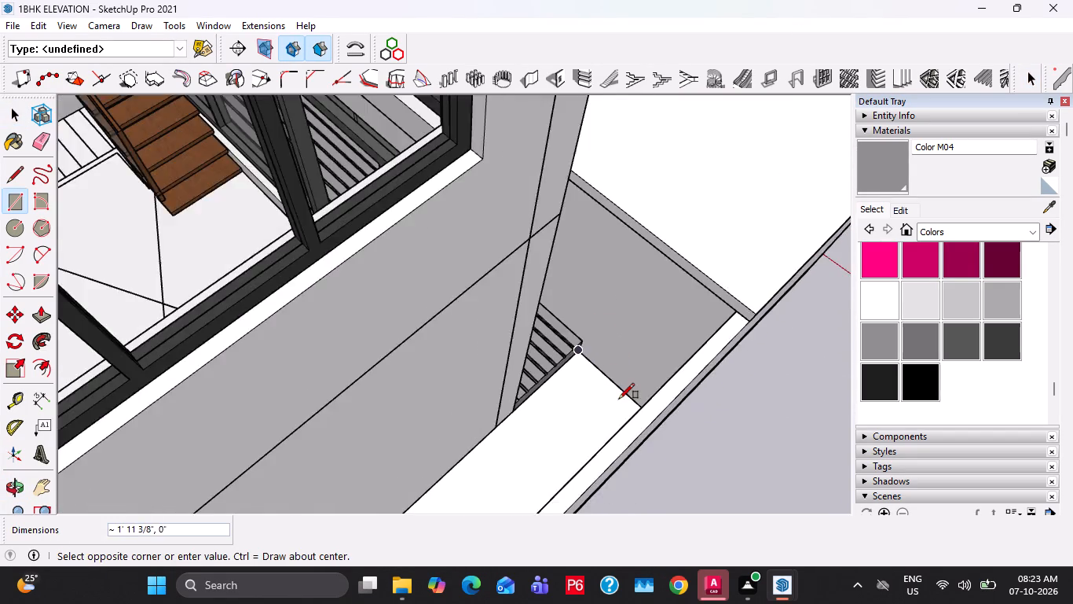
pyautogui.scroll(-20, 619, 399)
pyautogui.keyDown('shift'); pyautogui.moveTo(583, 440); pyautogui.dragTo(707, 338, button='middle'); pyautogui.keyUp('shift')
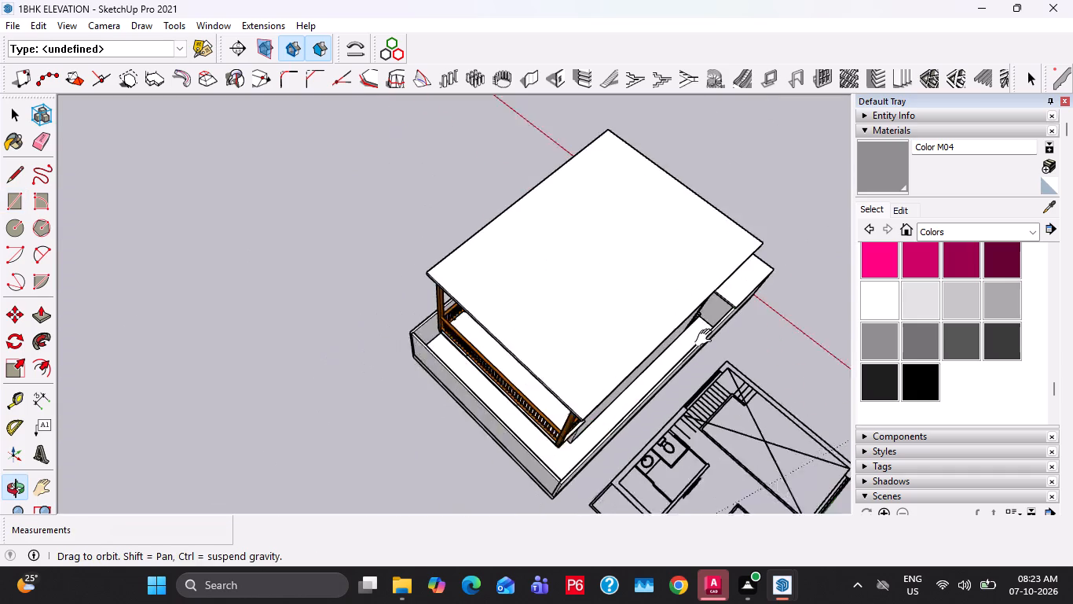
pyautogui.keyDown('shift'); pyautogui.moveTo(707, 338); pyautogui.dragTo(708, 359, button='middle'); pyautogui.keyUp('shift')
pyautogui.scroll(18, 632, 426)
pyautogui.keyDown('shift'); pyautogui.moveTo(547, 478); pyautogui.dragTo(543, 432, button='middle'); pyautogui.keyUp('shift')
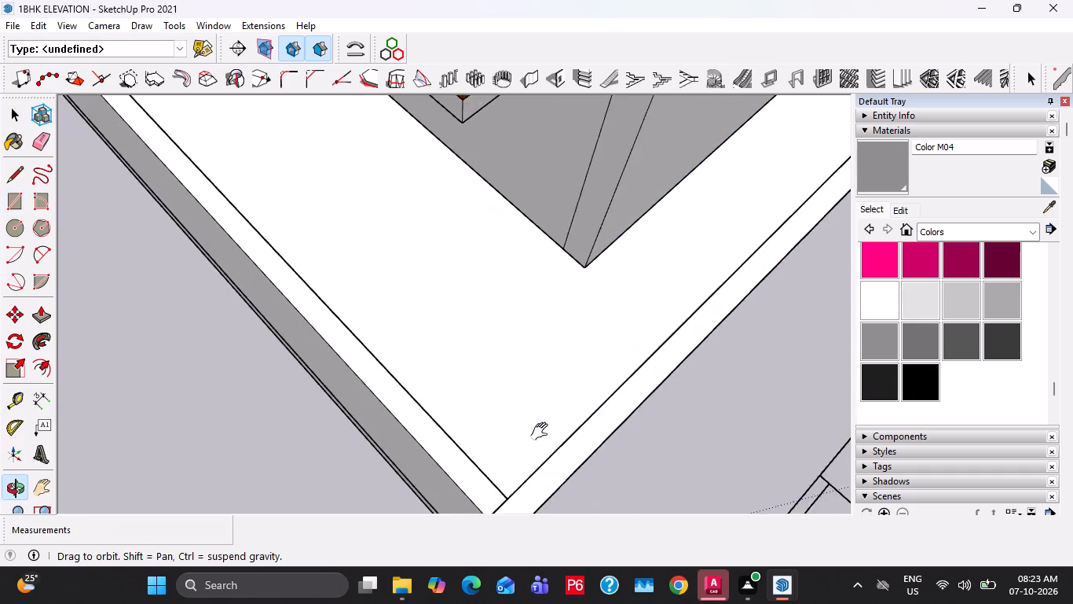
pyautogui.keyDown('shift'); pyautogui.moveTo(543, 432); pyautogui.dragTo(536, 472, button='middle'); pyautogui.keyUp('shift')
pyautogui.keyDown('shift'); pyautogui.moveTo(515, 488); pyautogui.dragTo(513, 425, button='middle'); pyautogui.keyUp('shift')
pyautogui.scroll(6, 493, 442)
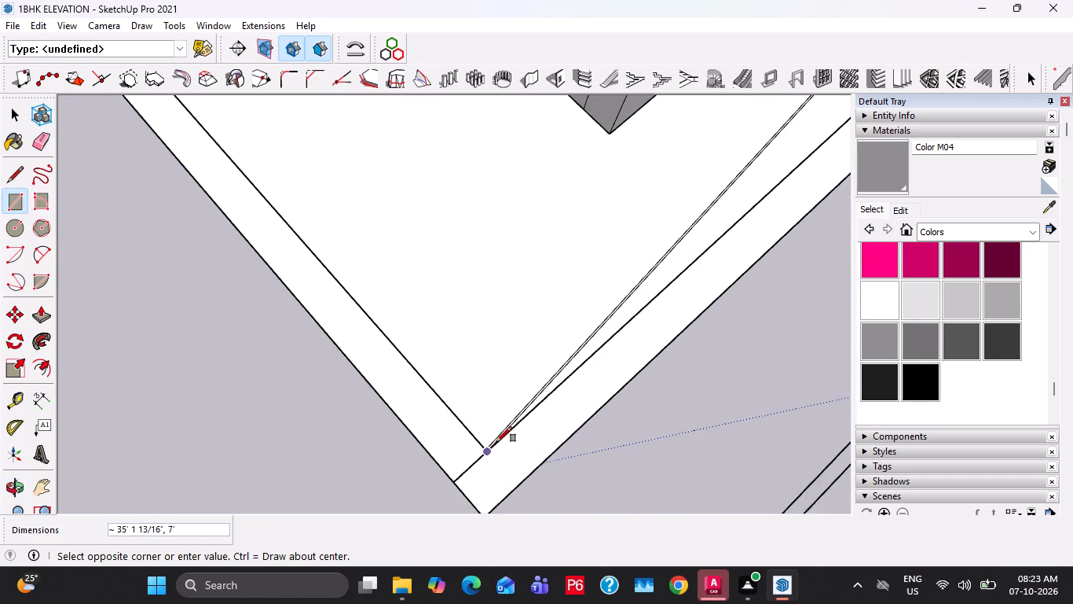
pyautogui.scroll(14, 496, 442)
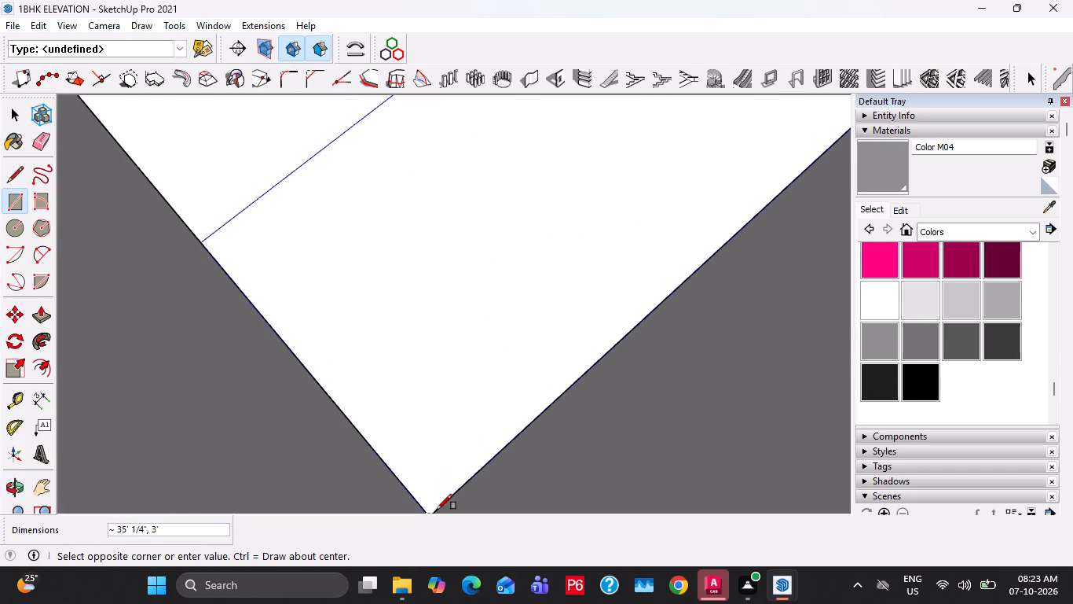
pyautogui.click(437, 510)
pyautogui.press('space')
# Push/Pull the side passage rectangle up to the level of the pool deck.
pyautogui.scroll(-9, 510, 381)
pyautogui.press('p')
pyautogui.click(520, 247)
pyautogui.scroll(-6, 520, 212)
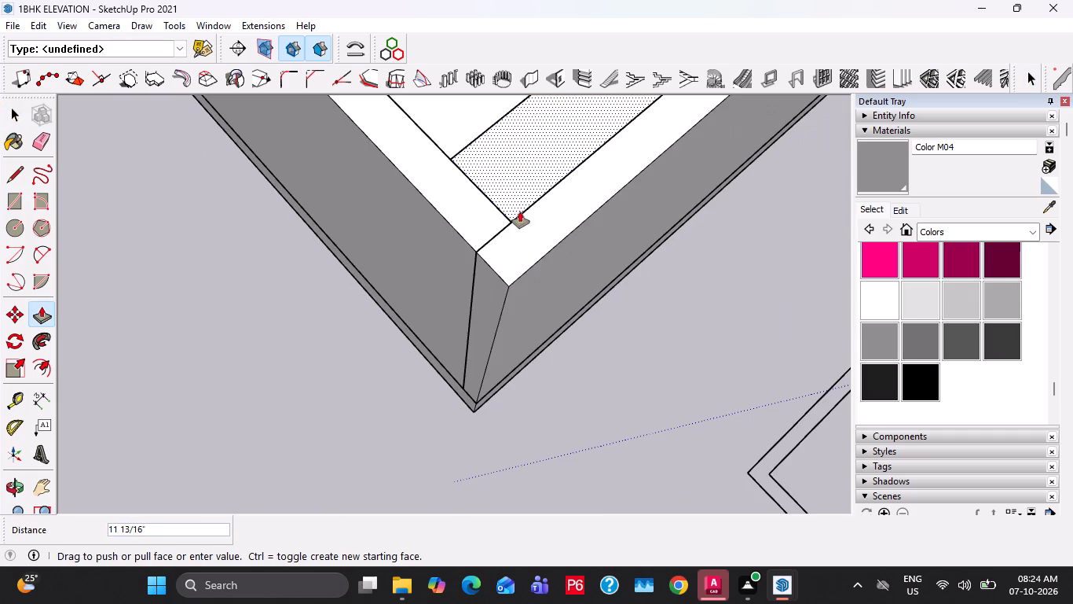
pyautogui.scroll(-17, 519, 212)
pyautogui.keyDown('shift'); pyautogui.moveTo(526, 182); pyautogui.dragTo(352, 439, button='middle'); pyautogui.keyUp('shift')
pyautogui.keyDown('shift'); pyautogui.scroll(1, 346, 445); pyautogui.keyUp('shift')
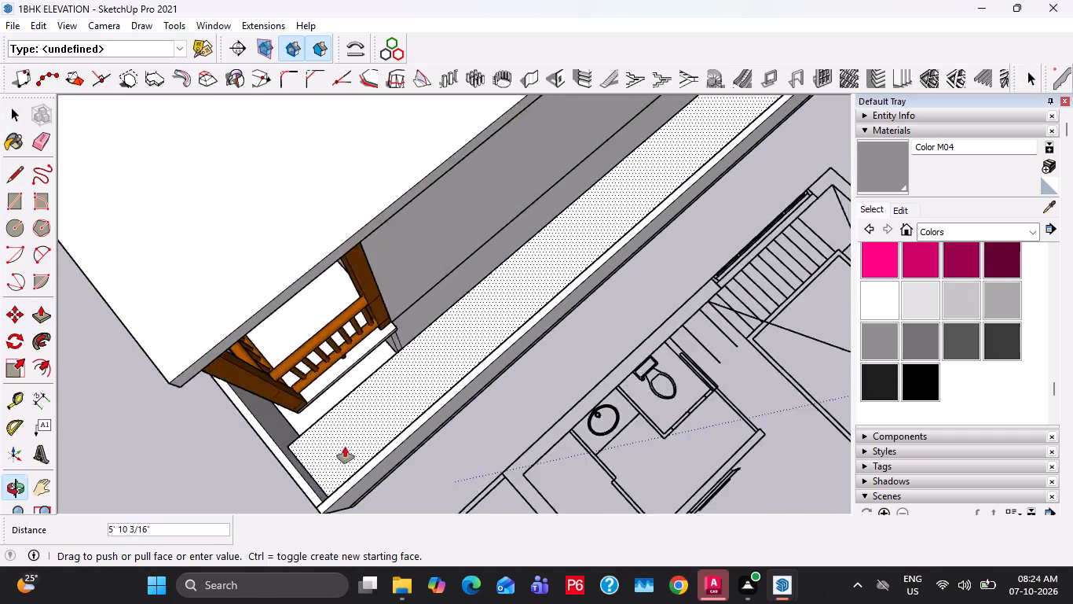
pyautogui.scroll(-5, 387, 404)
pyautogui.moveTo(596, 242); pyautogui.dragTo(361, 442, button='middle')
pyautogui.moveTo(494, 322); pyautogui.dragTo(467, 226, button='middle')
pyautogui.scroll(-12, 459, 227)
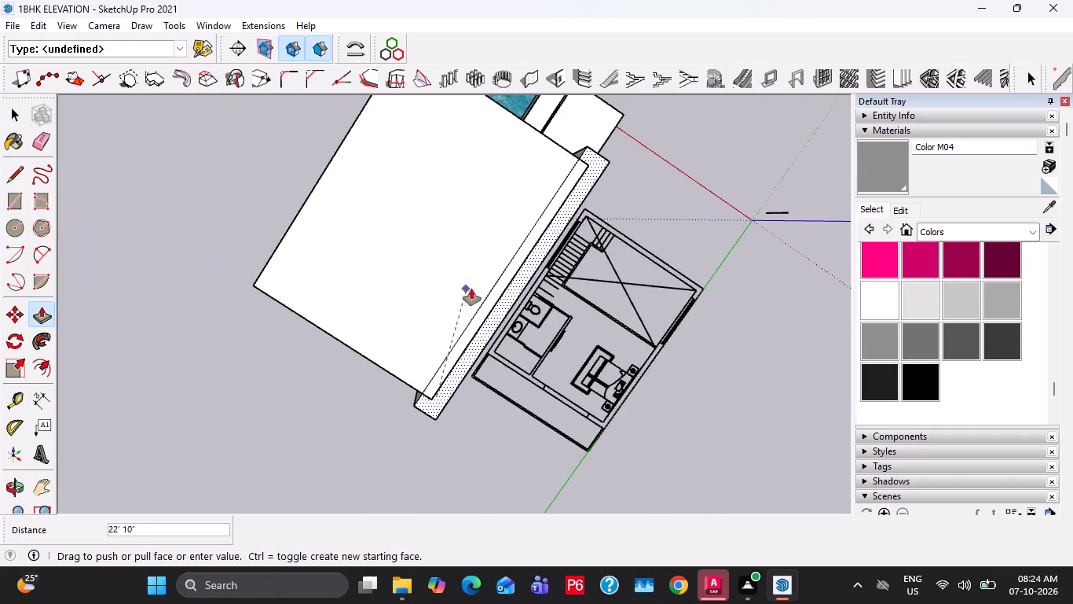
pyautogui.moveTo(463, 278); pyautogui.dragTo(240, 157, button='middle')
pyautogui.keyDown('shift'); pyautogui.moveTo(634, 237); pyautogui.dragTo(133, 293, button='middle'); pyautogui.keyUp('shift')
pyautogui.scroll(1, 464, 260)
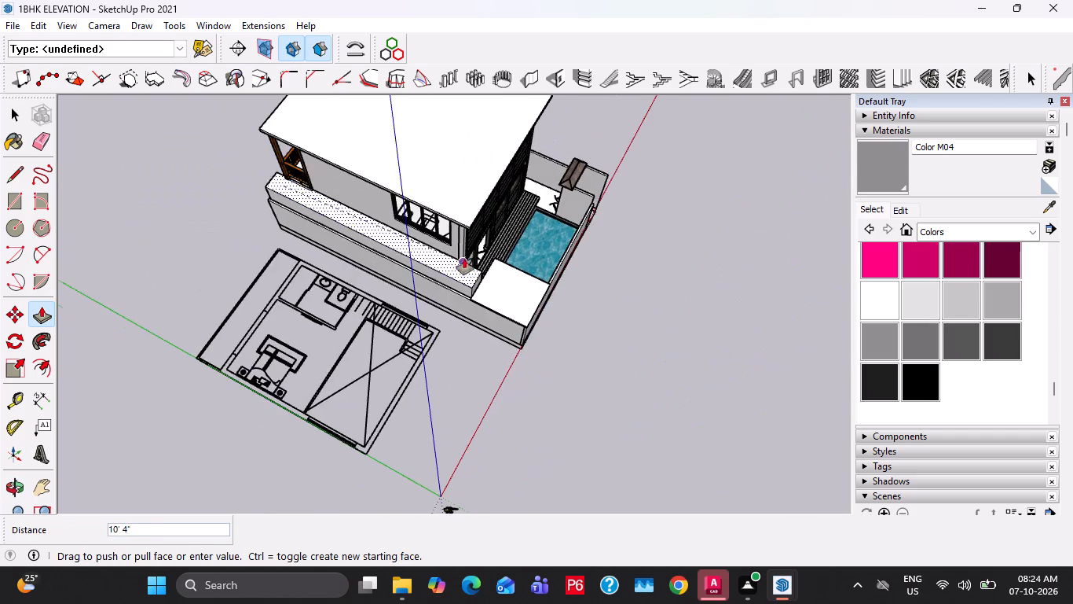
pyautogui.scroll(6, 464, 258)
pyautogui.click(538, 238)
pyautogui.press('space')
# Group the whole raised side passage strip.
pyautogui.scroll(4, 416, 308)
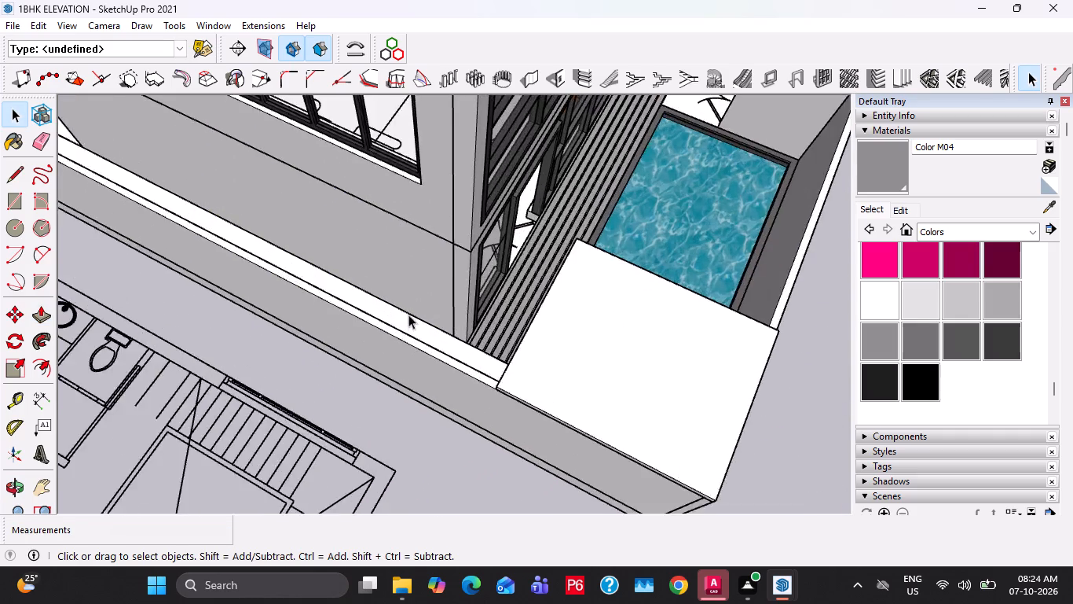
pyautogui.scroll(4, 408, 315)
pyautogui.tripleClick(468, 359)
pyautogui.moveTo(511, 347); pyautogui.dragTo(322, 330, button='middle')
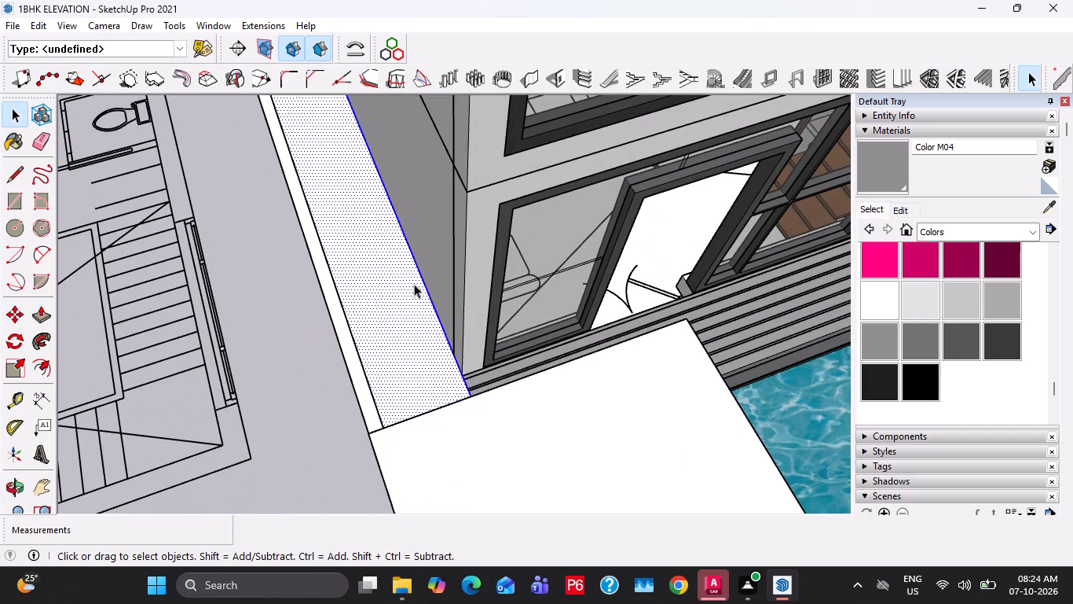
pyautogui.rightClick(402, 288)
pyautogui.click(485, 430)
# Copy the strip group about 24' along the red axis into the entrance-side passage, aligned with the deck's end corner.
pyautogui.moveTo(431, 400); pyautogui.dragTo(403, 488, button='middle')
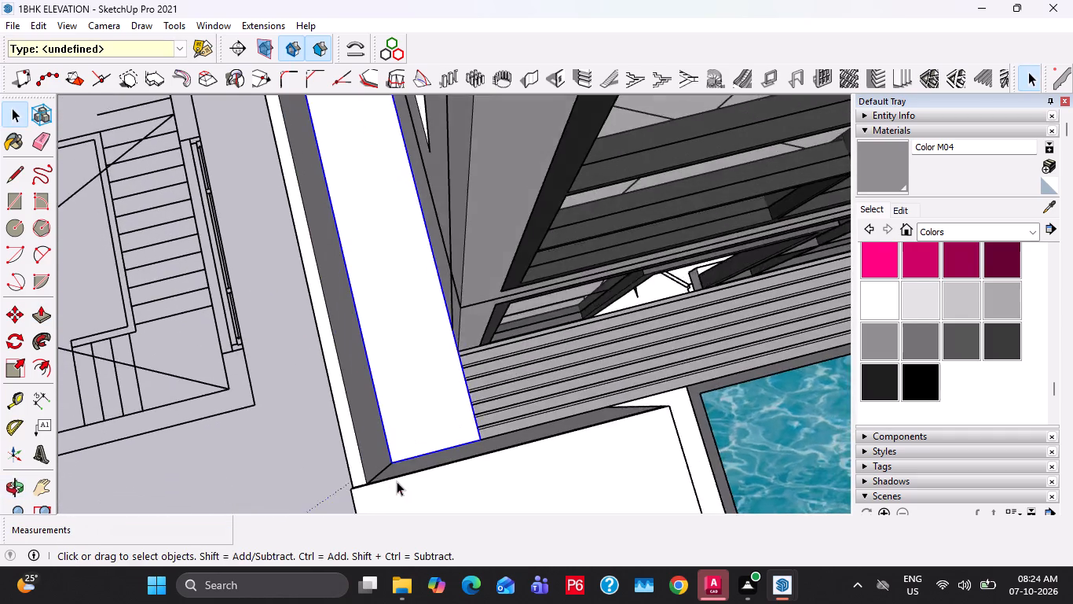
pyautogui.scroll(2, 400, 459)
pyautogui.press('m')
pyautogui.click(387, 461)
pyautogui.scroll(1, 602, 359)
pyautogui.scroll(-3, 640, 348)
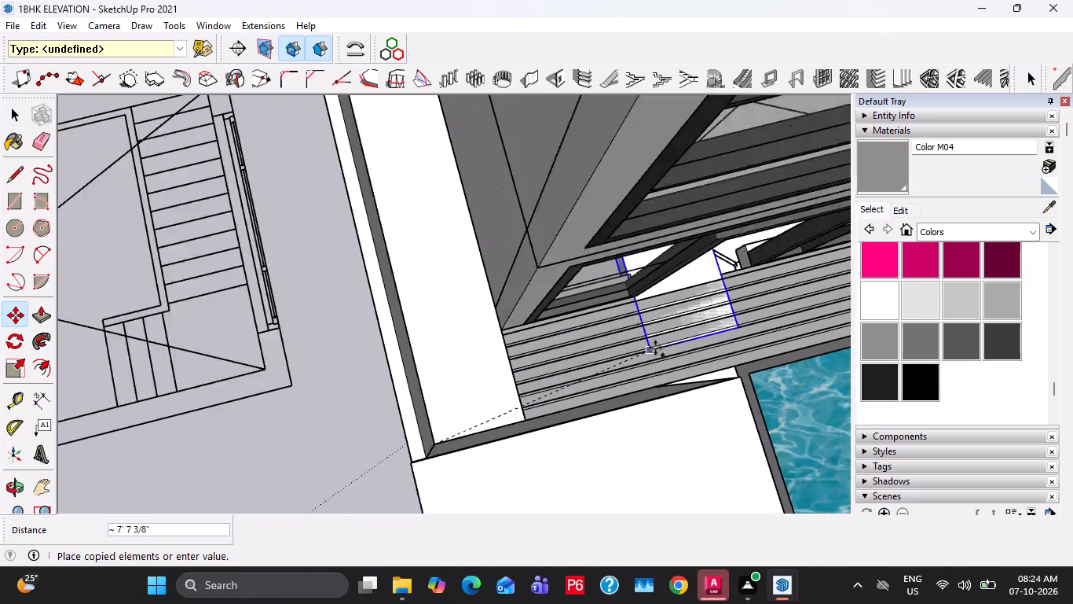
pyautogui.scroll(-2, 655, 348)
pyautogui.keyDown('shift'); pyautogui.moveTo(793, 306); pyautogui.dragTo(110, 352, button='middle'); pyautogui.keyUp('shift')
pyautogui.scroll(7, 337, 308)
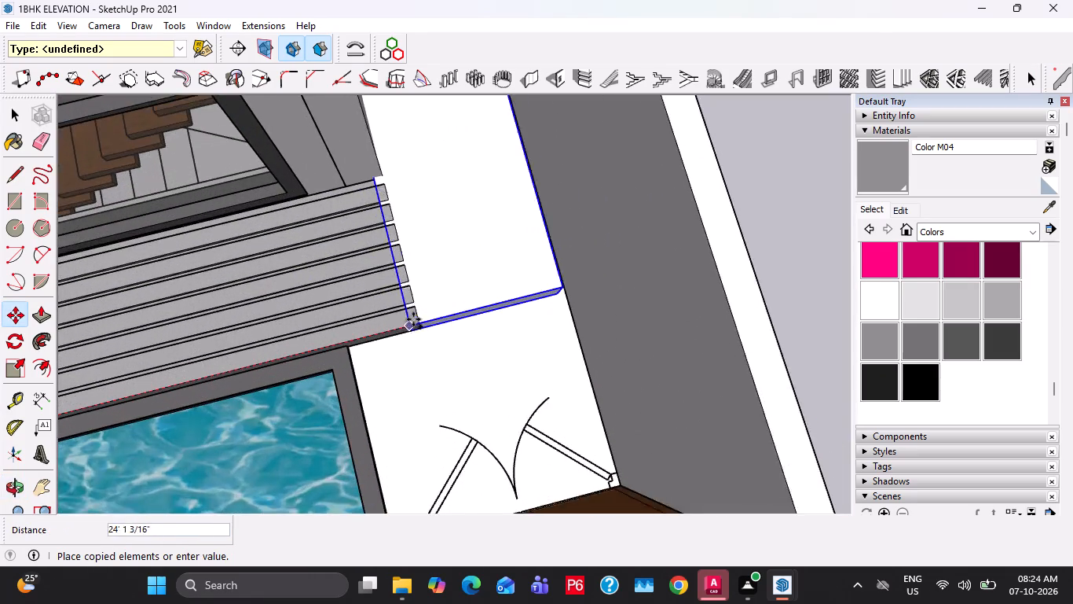
pyautogui.scroll(2, 413, 319)
pyautogui.click(420, 319)
pyautogui.press('space')
pyautogui.scroll(-7, 422, 319)
pyautogui.moveTo(472, 316); pyautogui.dragTo(382, 252, button='middle')
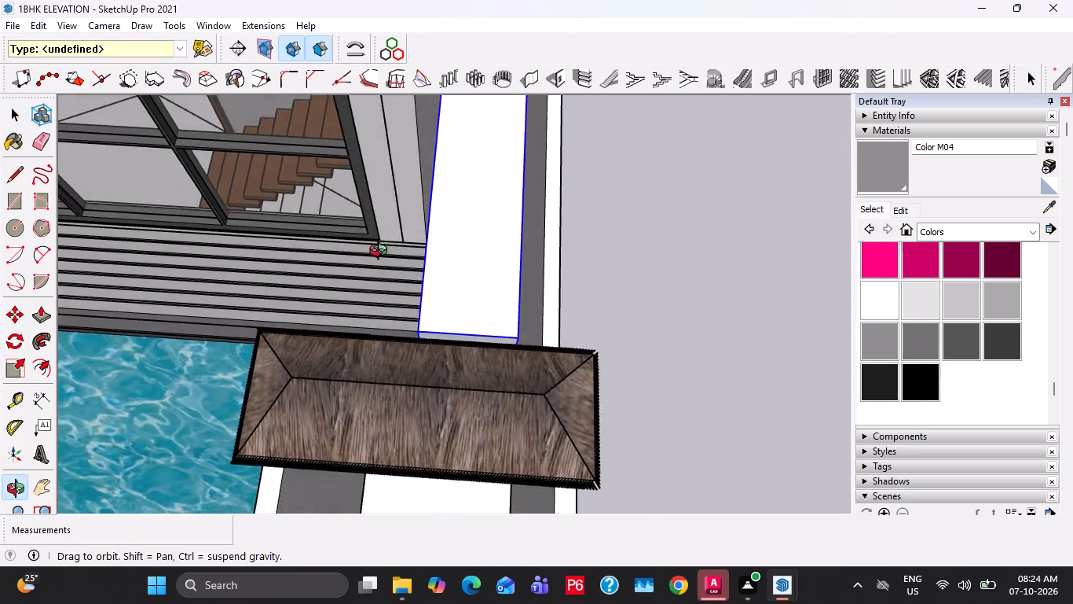
pyautogui.moveTo(382, 252); pyautogui.dragTo(375, 215, button='middle')
pyautogui.click(647, 251)
# Draw a rectangle about 21' by 6' on the rear ground, between the two raised side strips and the rear boundary wall.
pyautogui.scroll(-4, 595, 282)
pyautogui.moveTo(503, 264); pyautogui.dragTo(609, 274, button='middle')
pyautogui.scroll(-2, 604, 276)
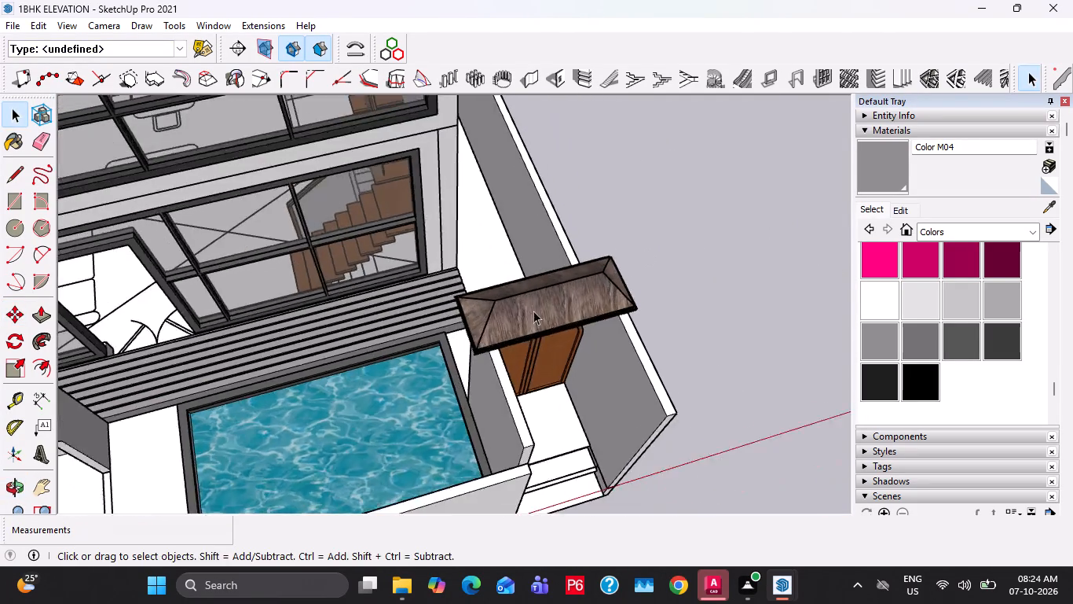
pyautogui.scroll(-2, 533, 311)
pyautogui.keyDown('shift'); pyautogui.moveTo(397, 357); pyautogui.dragTo(540, 363, button='middle'); pyautogui.keyUp('shift')
pyautogui.scroll(-8, 508, 377)
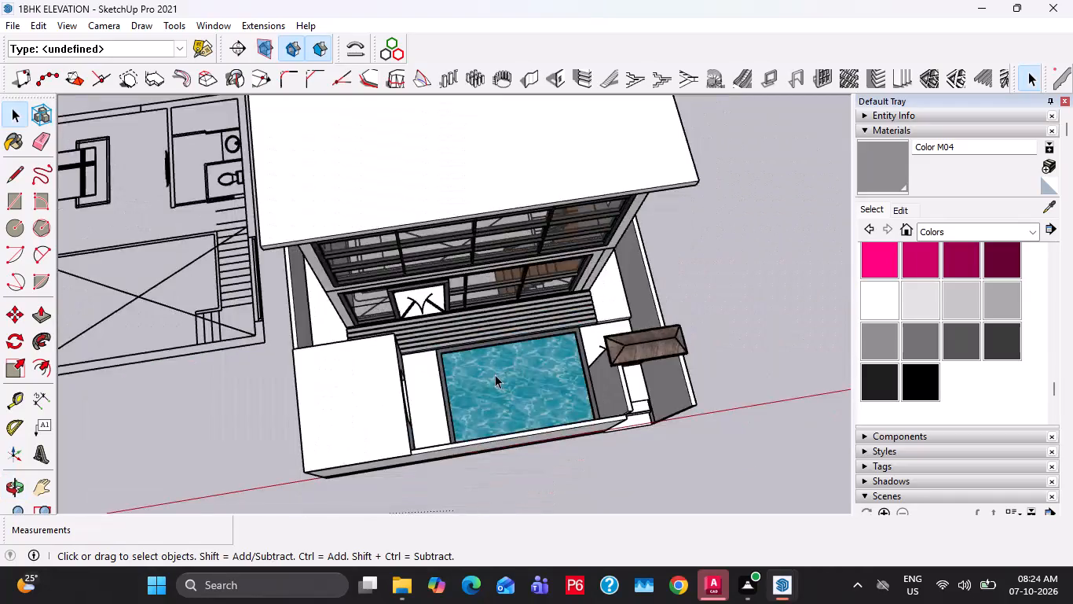
pyautogui.scroll(-4, 495, 374)
pyautogui.keyDown('shift'); pyautogui.moveTo(514, 304); pyautogui.dragTo(456, 447, button='middle'); pyautogui.keyUp('shift')
pyautogui.moveTo(361, 357); pyautogui.dragTo(849, 290, button='middle')
pyautogui.scroll(1, 444, 373)
pyautogui.moveTo(444, 373); pyautogui.dragTo(751, 245, button='middle')
pyautogui.moveTo(687, 294); pyautogui.dragTo(738, 420, button='middle')
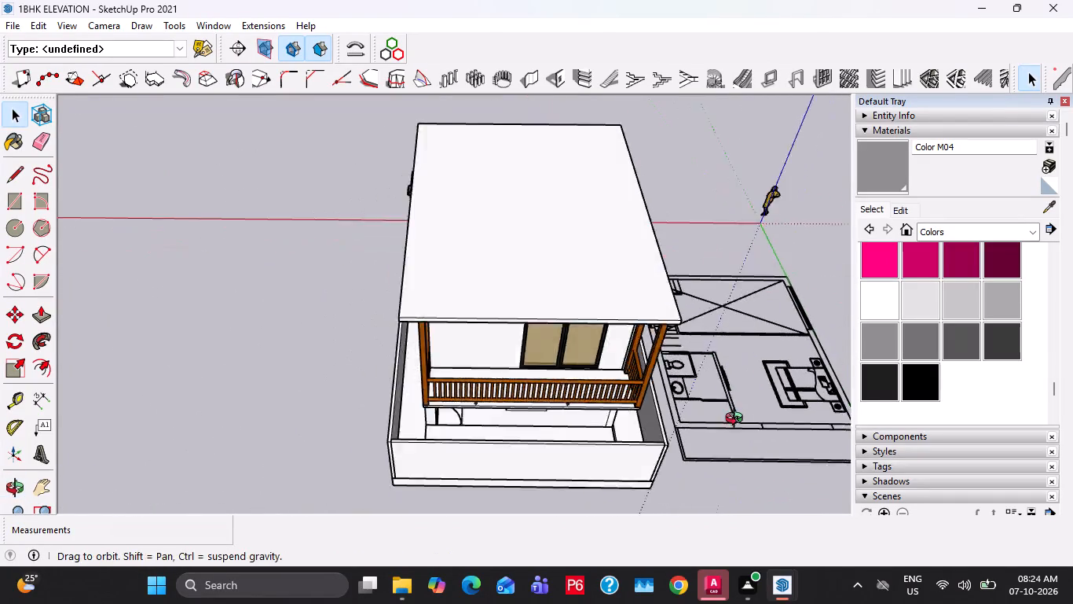
pyautogui.moveTo(738, 420); pyautogui.dragTo(800, 397, button='middle')
pyautogui.scroll(15, 518, 389)
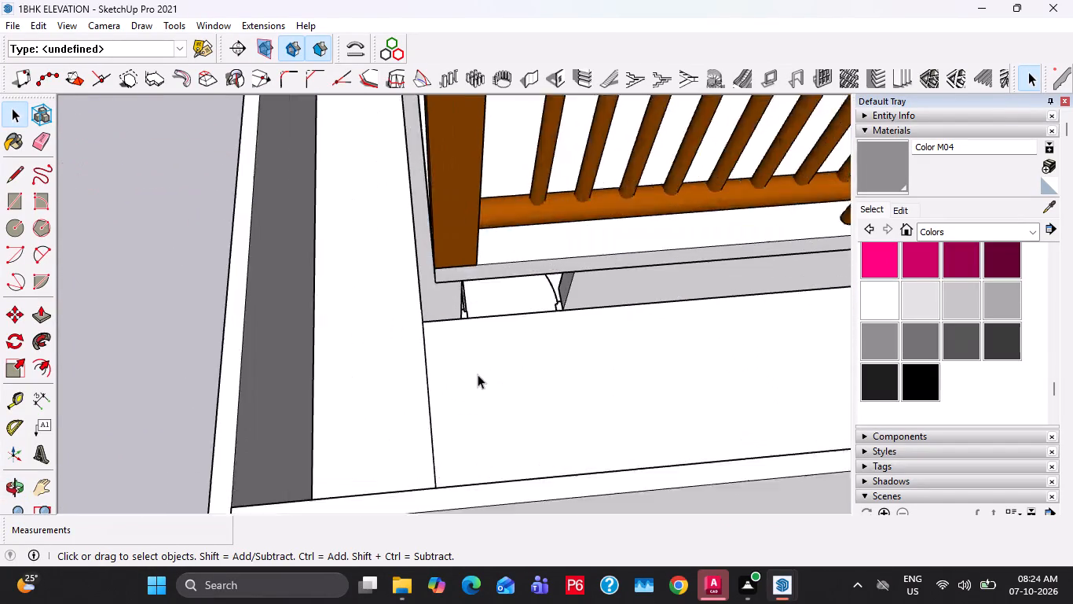
pyautogui.scroll(2, 478, 374)
pyautogui.moveTo(463, 374); pyautogui.dragTo(335, 341, button='middle')
pyautogui.scroll(1, 385, 330)
pyautogui.press('r')
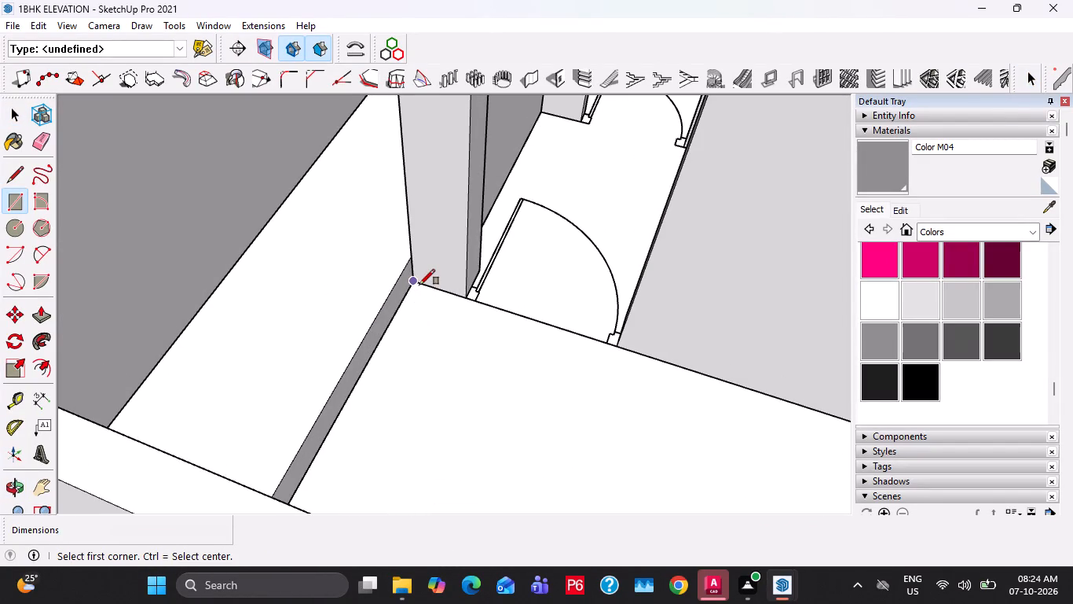
pyautogui.click(501, 320)
pyautogui.press('space')
pyautogui.write('r')
pyautogui.click(416, 283)
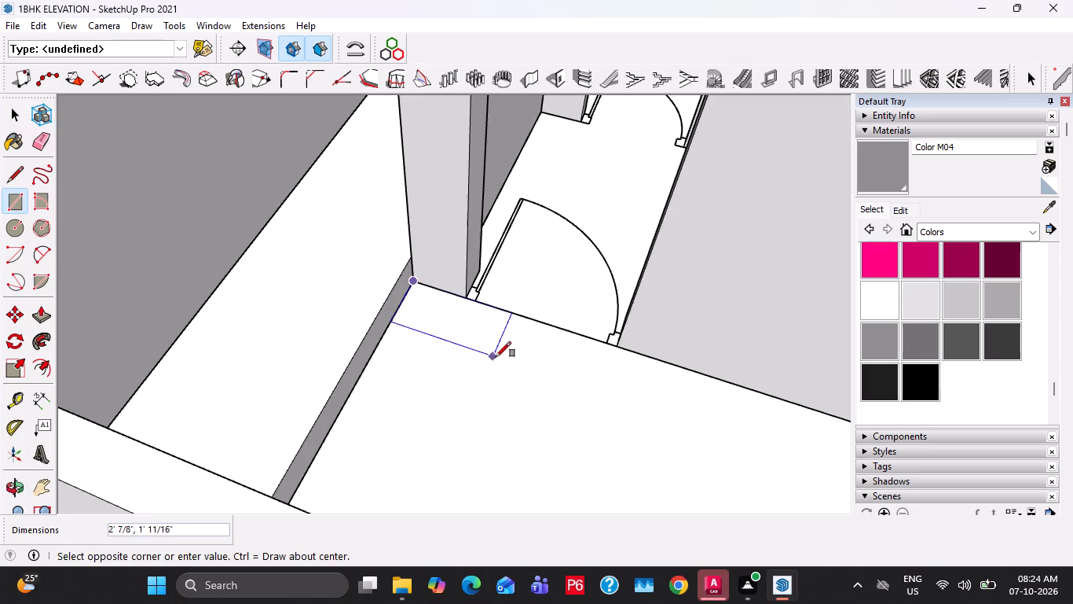
pyautogui.scroll(-5, 499, 359)
pyautogui.moveTo(536, 383); pyautogui.dragTo(28, 342, button='middle')
pyautogui.scroll(3, 394, 345)
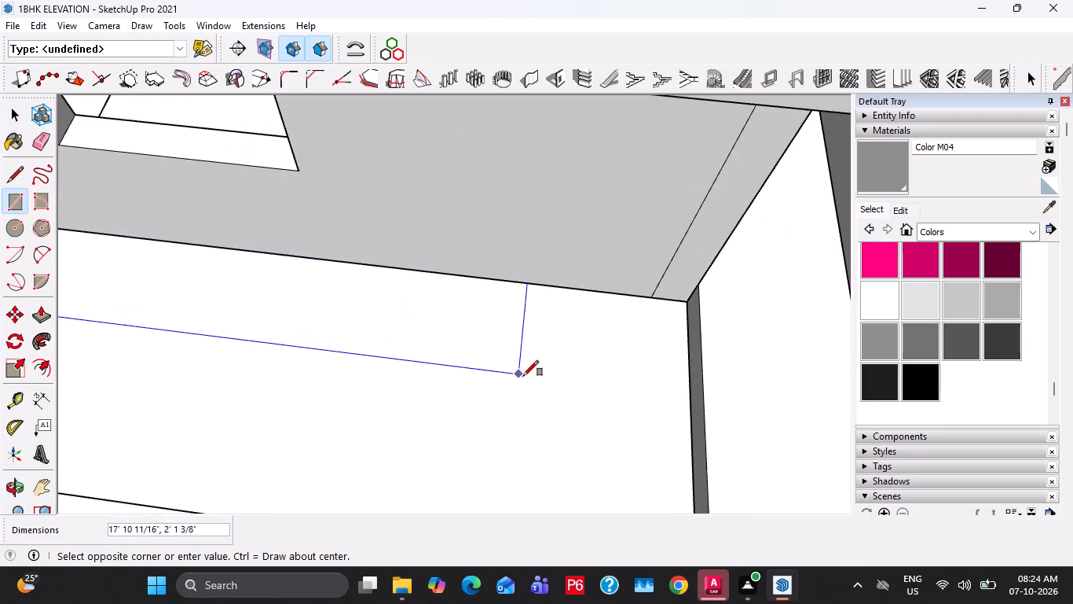
pyautogui.moveTo(525, 377); pyautogui.dragTo(564, 334, button='middle')
pyautogui.scroll(4, 595, 383)
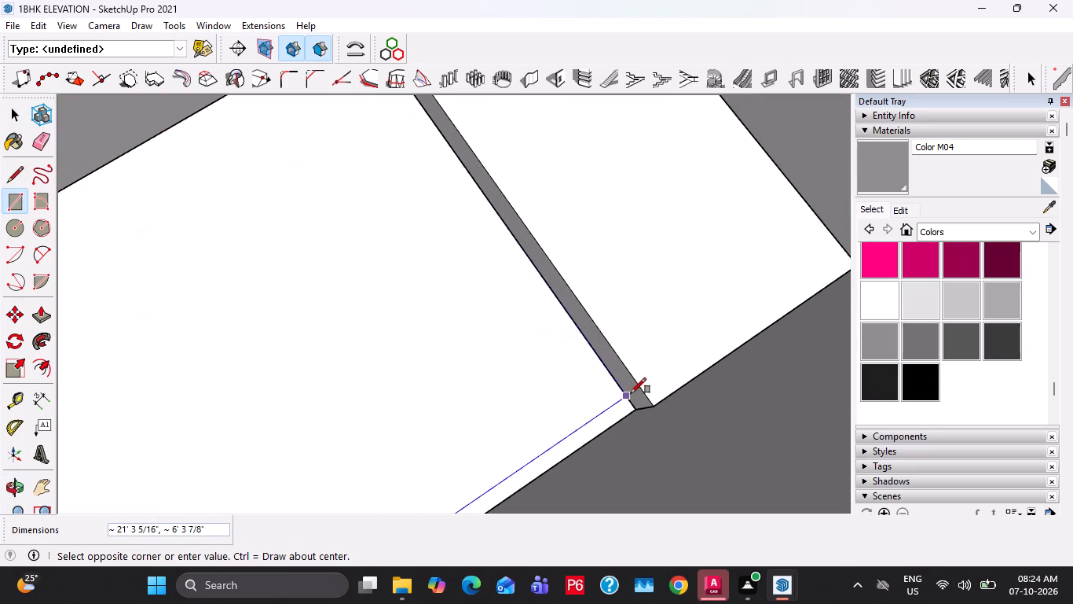
pyautogui.click(633, 407)
pyautogui.press('space')
# Push/Pull the rear ground rectangle up to the level of the side strips.
pyautogui.press('p')
pyautogui.click(606, 414)
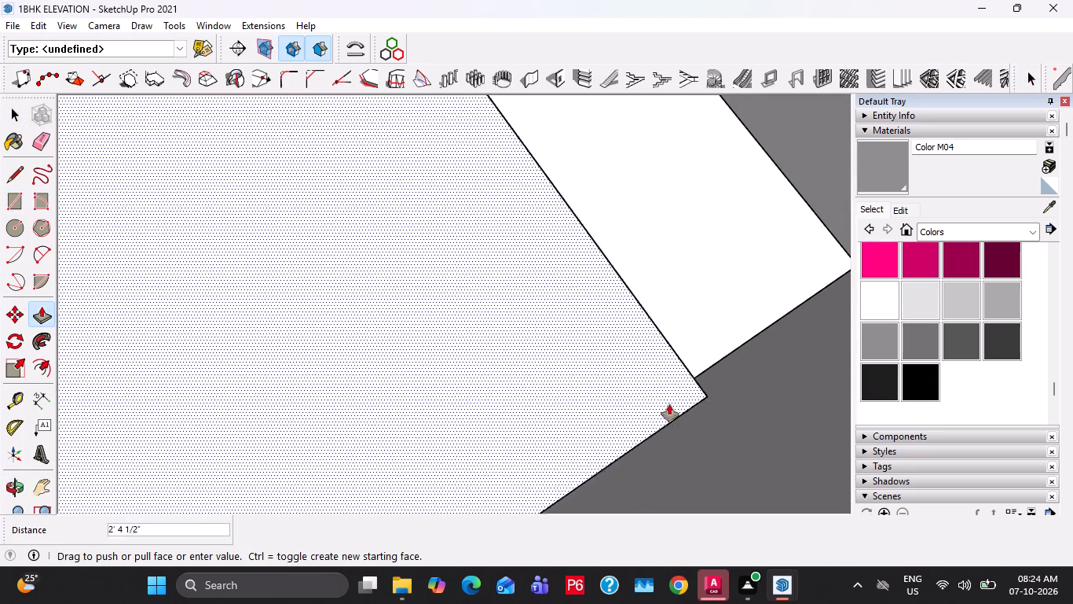
pyautogui.moveTo(698, 340); pyautogui.dragTo(382, 280, button='middle')
pyautogui.scroll(-3, 475, 283)
pyautogui.click(676, 238)
pyautogui.press('space')
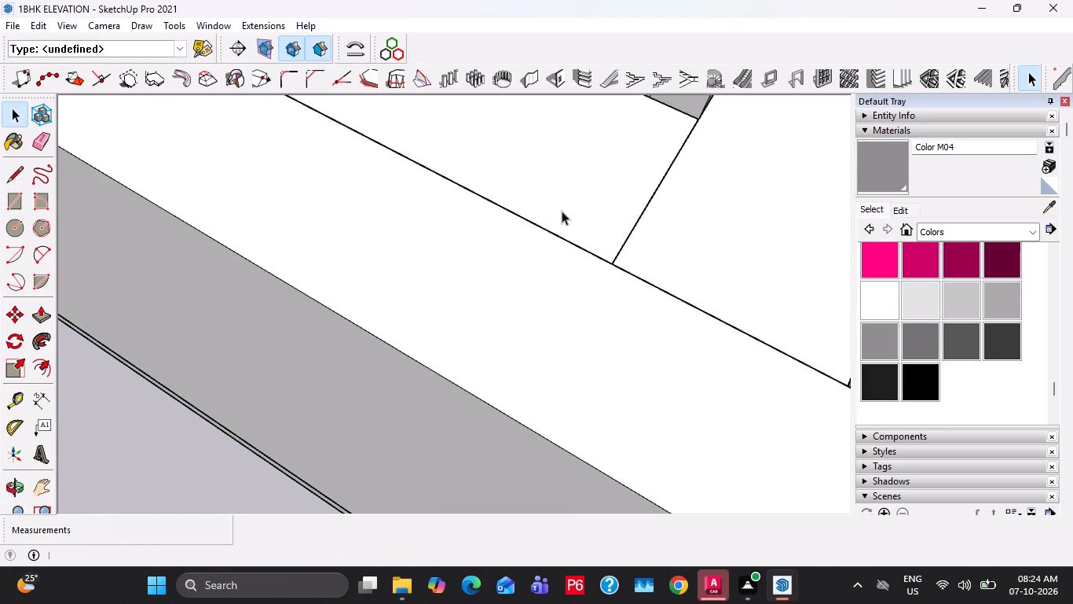
# Group the whole raised rear ground slab.
pyautogui.tripleClick(562, 211)
pyautogui.click(562, 211)
pyautogui.rightClick(562, 211)
pyautogui.click(623, 348)
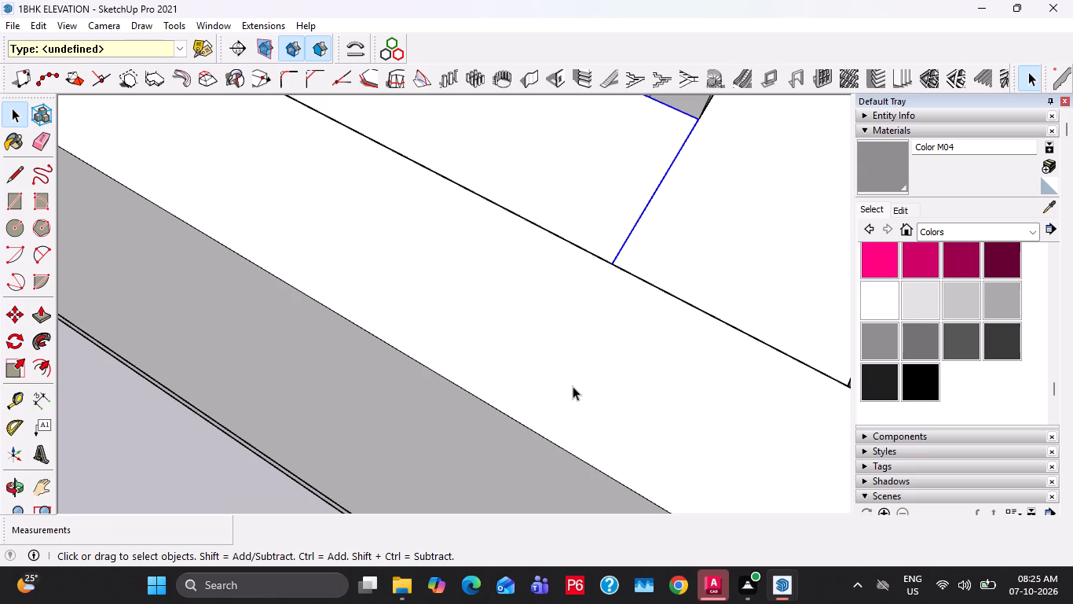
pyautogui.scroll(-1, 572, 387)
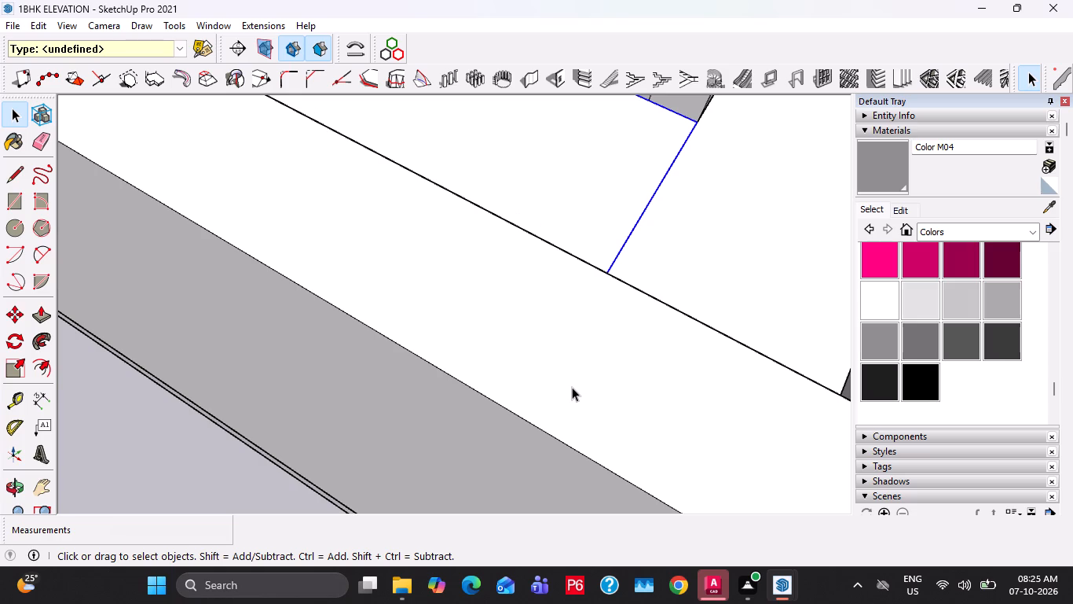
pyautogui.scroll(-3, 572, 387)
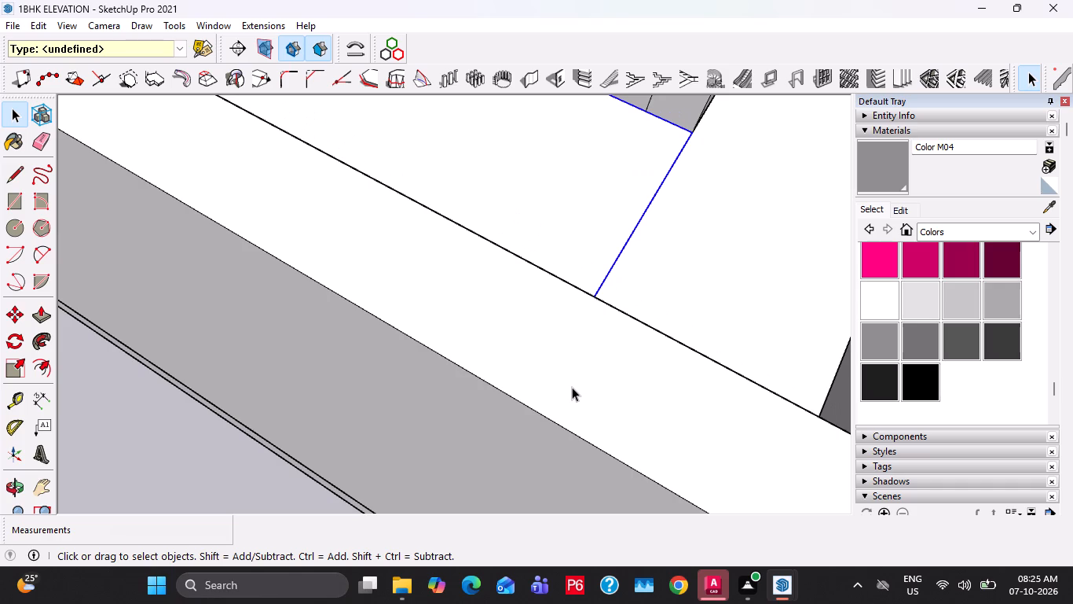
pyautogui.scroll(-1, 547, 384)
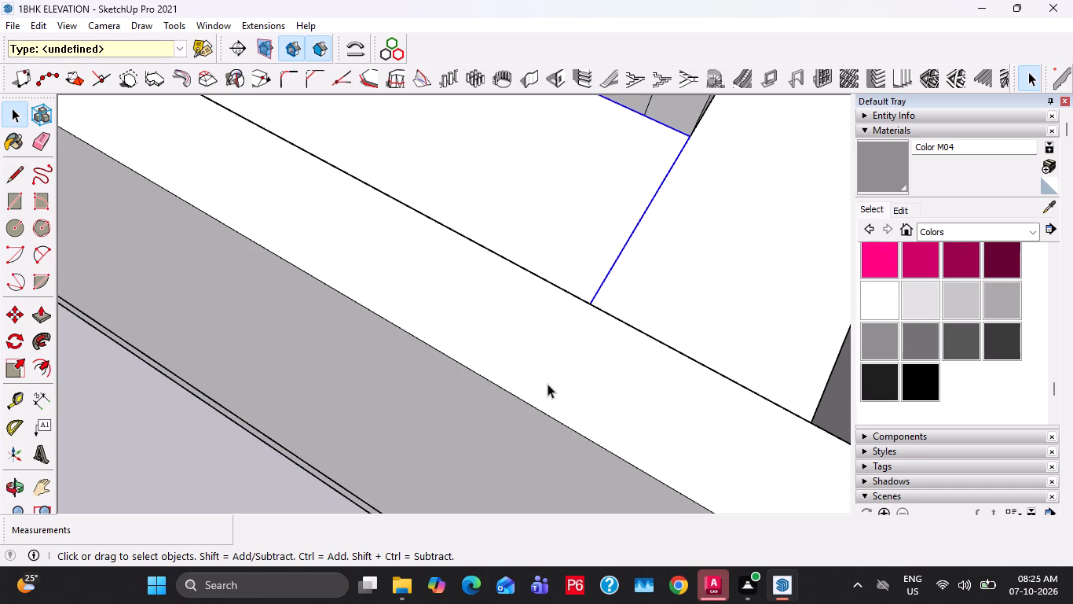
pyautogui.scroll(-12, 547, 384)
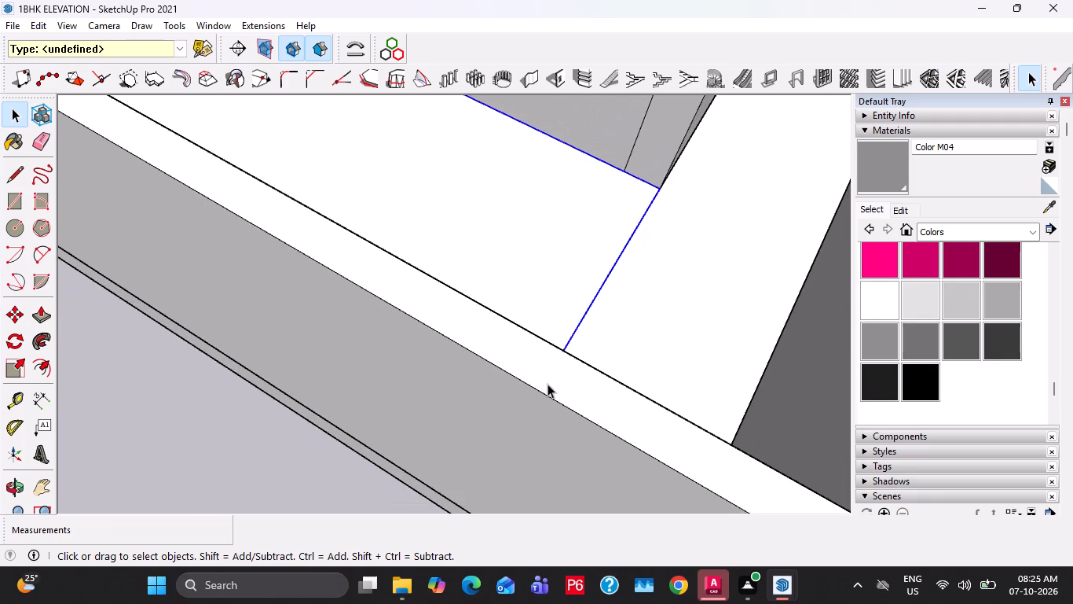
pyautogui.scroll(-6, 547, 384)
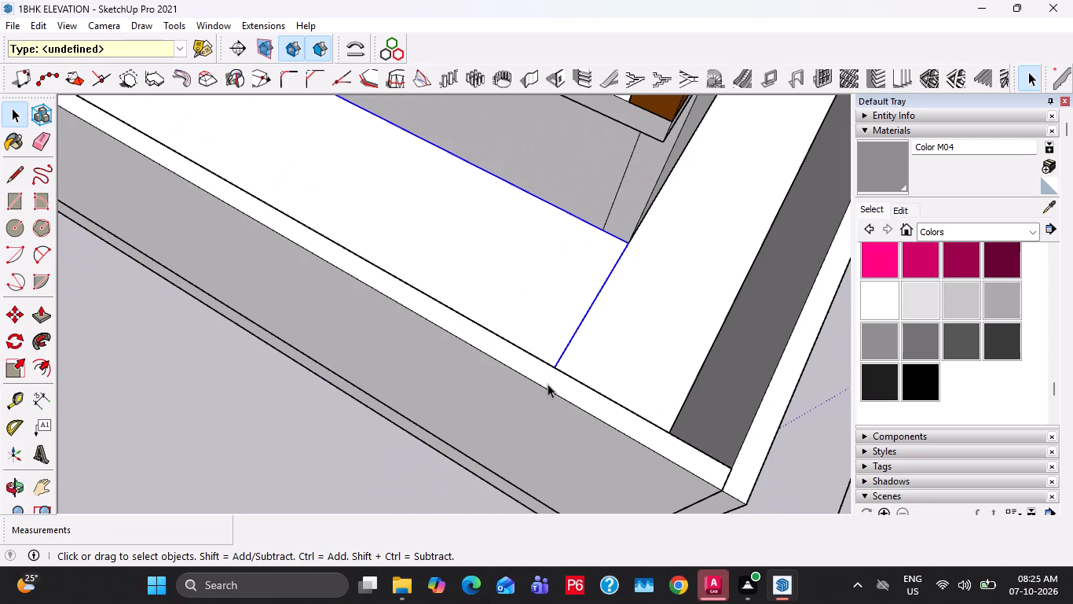
# Examine the house, balcony and raised ground slabs from the rear, both sides and the glazed front.
pyautogui.scroll(-14, 547, 384)
pyautogui.moveTo(547, 384); pyautogui.dragTo(645, 348, button='middle')
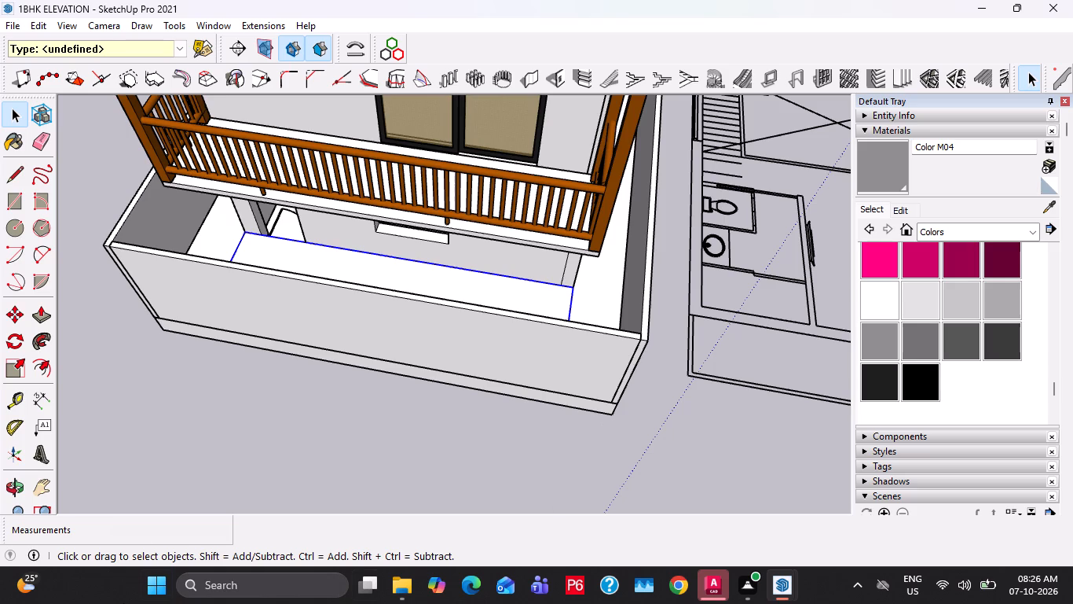
pyautogui.scroll(-5, 115, 488)
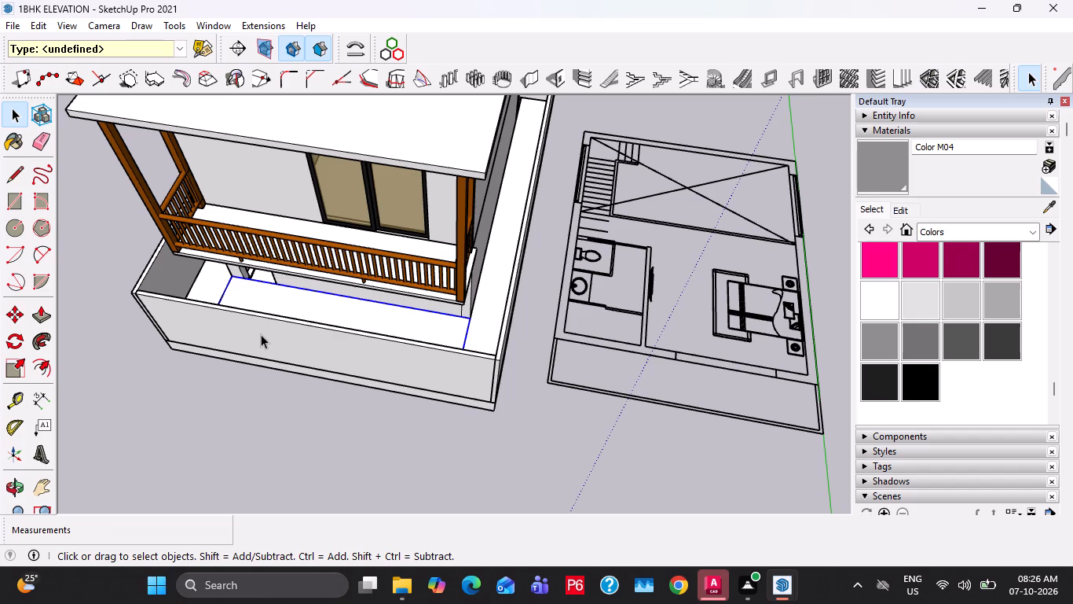
pyautogui.scroll(-11, 257, 338)
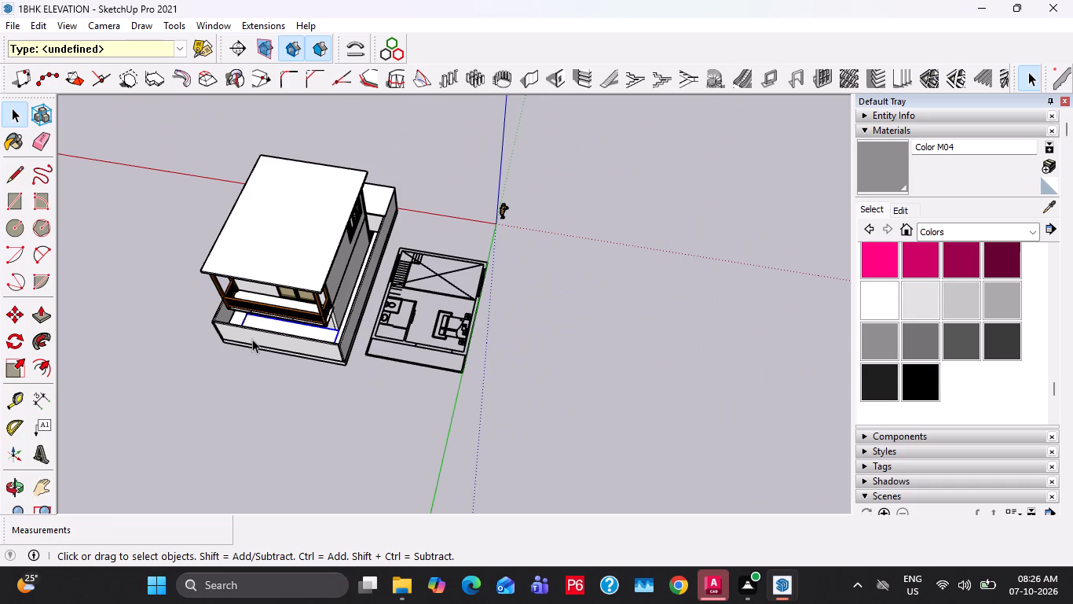
pyautogui.scroll(-5, 252, 340)
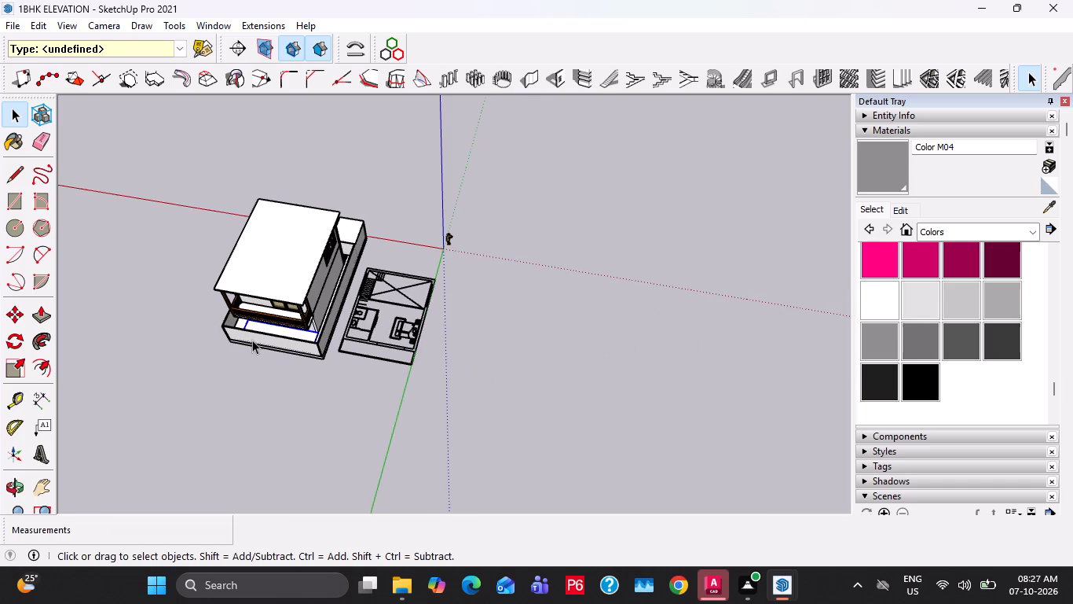
pyautogui.scroll(-2, 205, 349)
pyautogui.scroll(1, 225, 339)
pyautogui.moveTo(230, 333); pyautogui.dragTo(324, 239, button='middle')
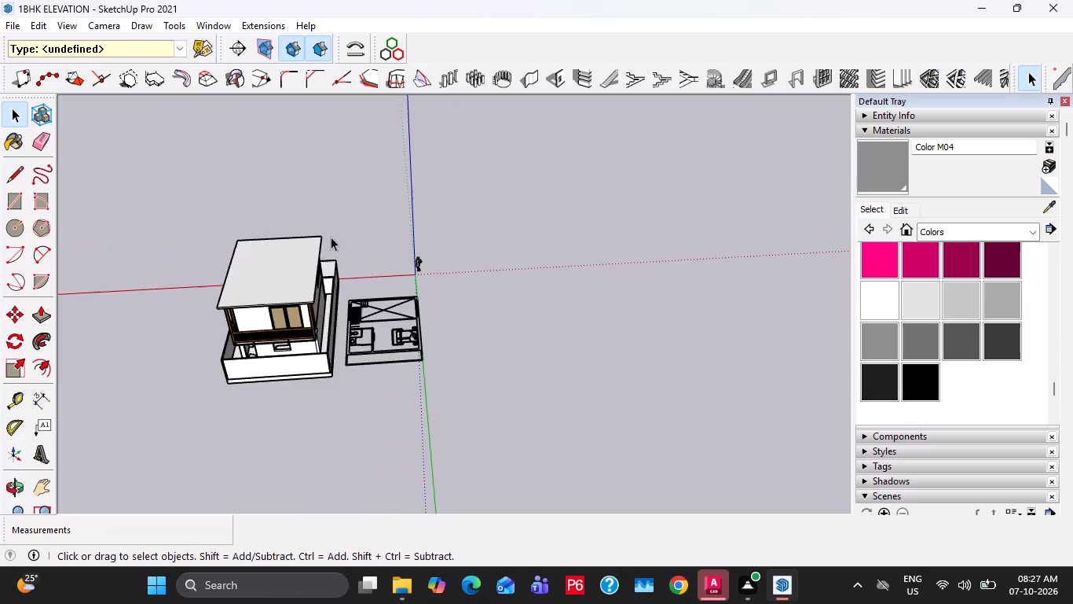
pyautogui.scroll(8, 269, 347)
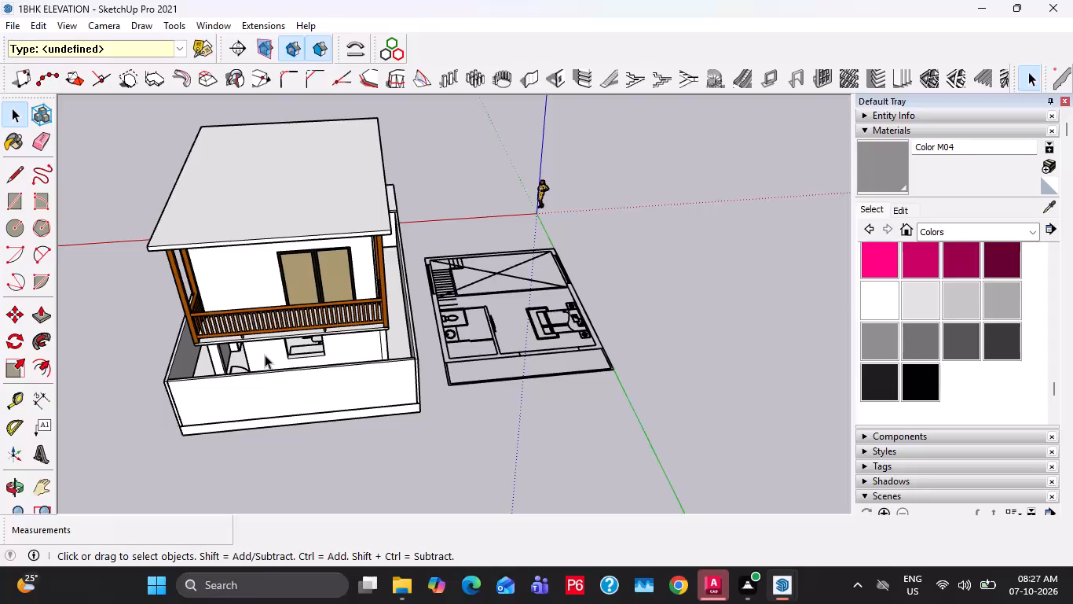
pyautogui.scroll(-3, 262, 357)
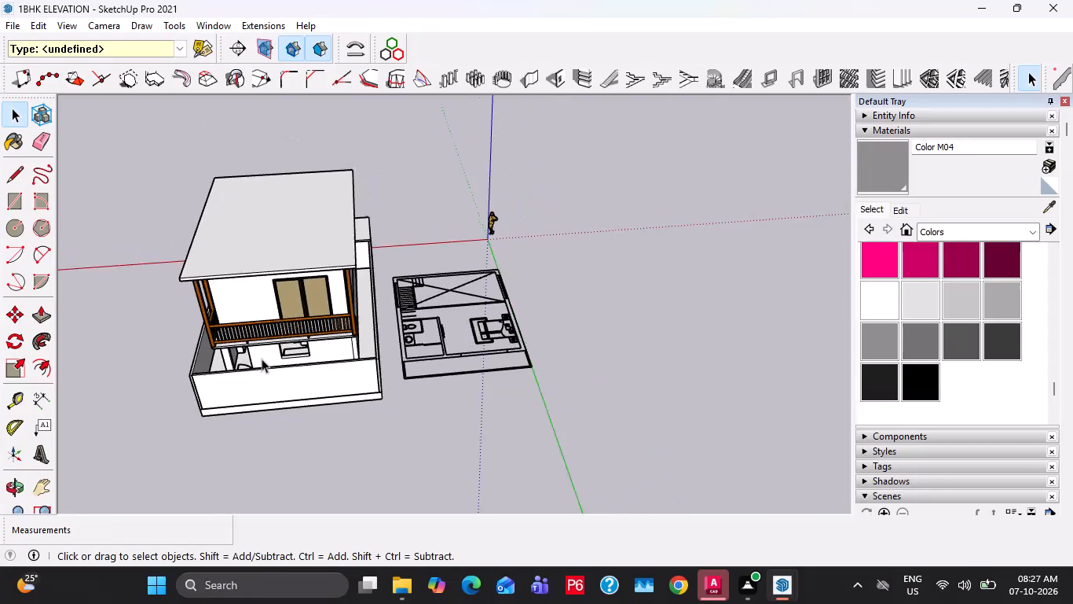
pyautogui.scroll(8, 262, 359)
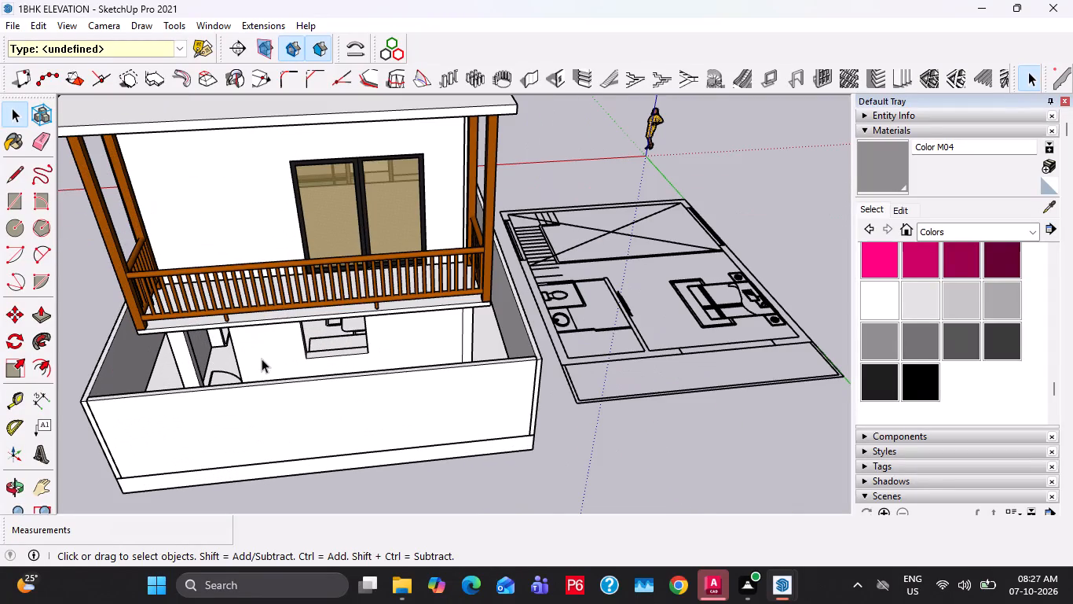
pyautogui.scroll(2, 262, 359)
pyautogui.moveTo(250, 362); pyautogui.dragTo(463, 326, button='middle')
pyautogui.scroll(-2, 446, 330)
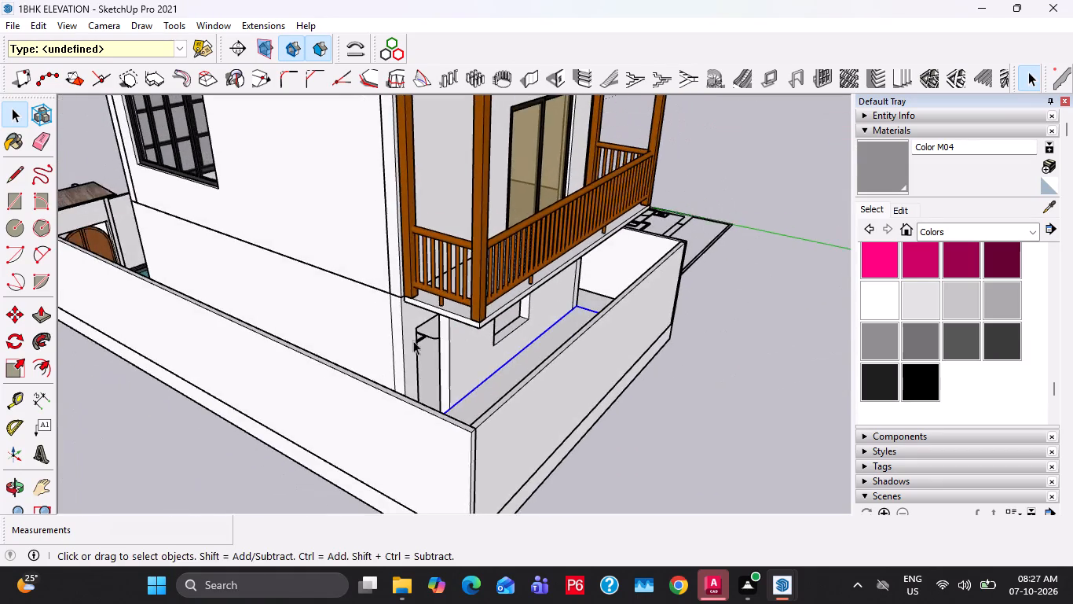
pyautogui.moveTo(314, 357); pyautogui.dragTo(424, 357, button='middle')
pyautogui.scroll(-1, 424, 357)
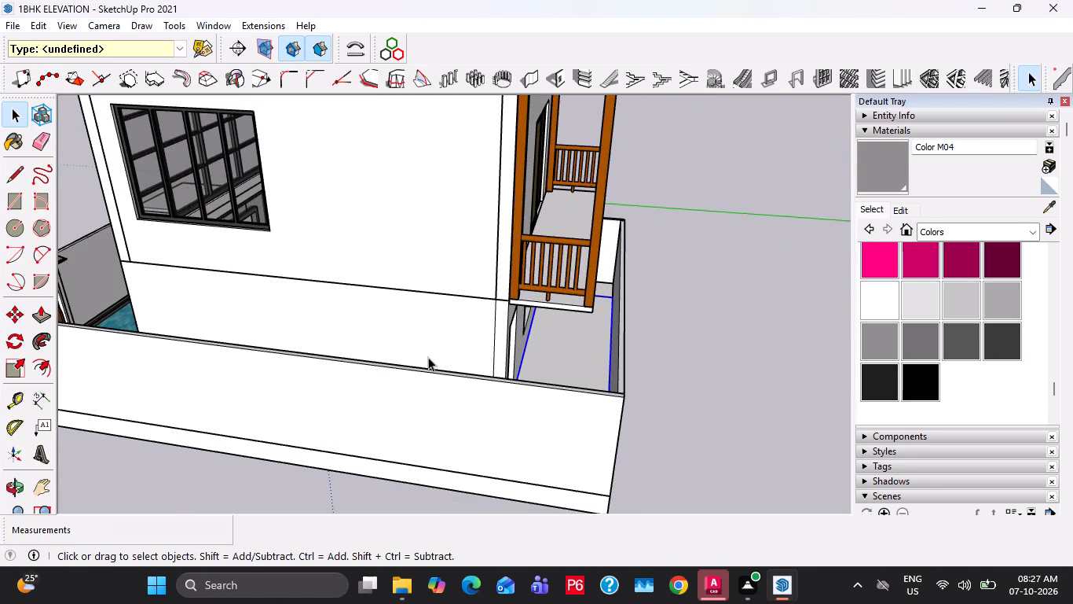
pyautogui.scroll(-8, 430, 356)
pyautogui.moveTo(314, 362); pyautogui.dragTo(807, 354, button='middle')
pyautogui.scroll(7, 379, 326)
pyautogui.moveTo(383, 326); pyautogui.dragTo(515, 324, button='middle')
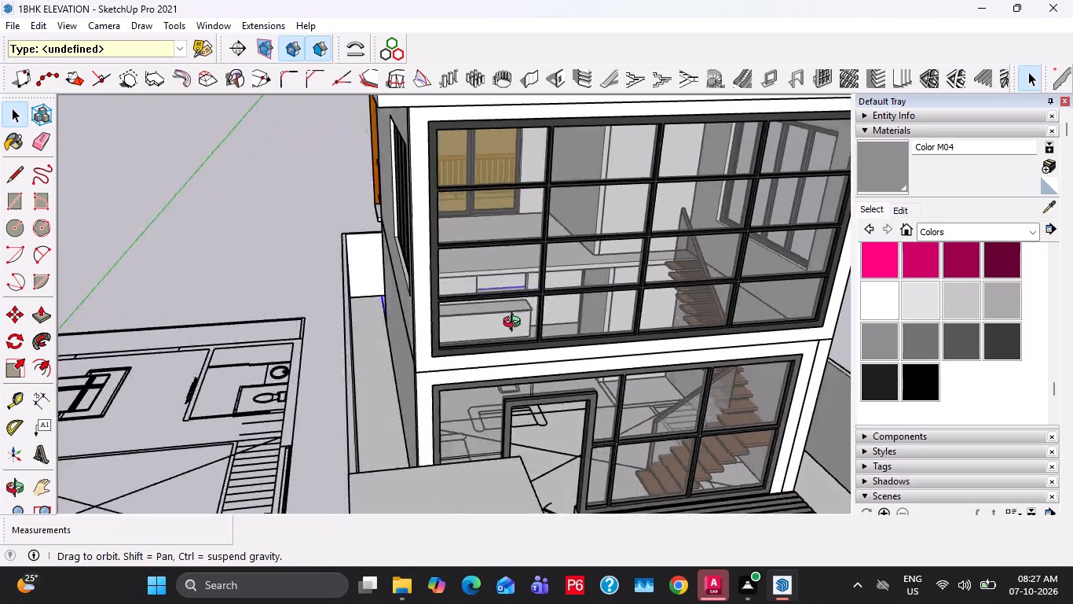
pyautogui.moveTo(515, 324); pyautogui.dragTo(518, 324, button='middle')
pyautogui.scroll(-3, 518, 324)
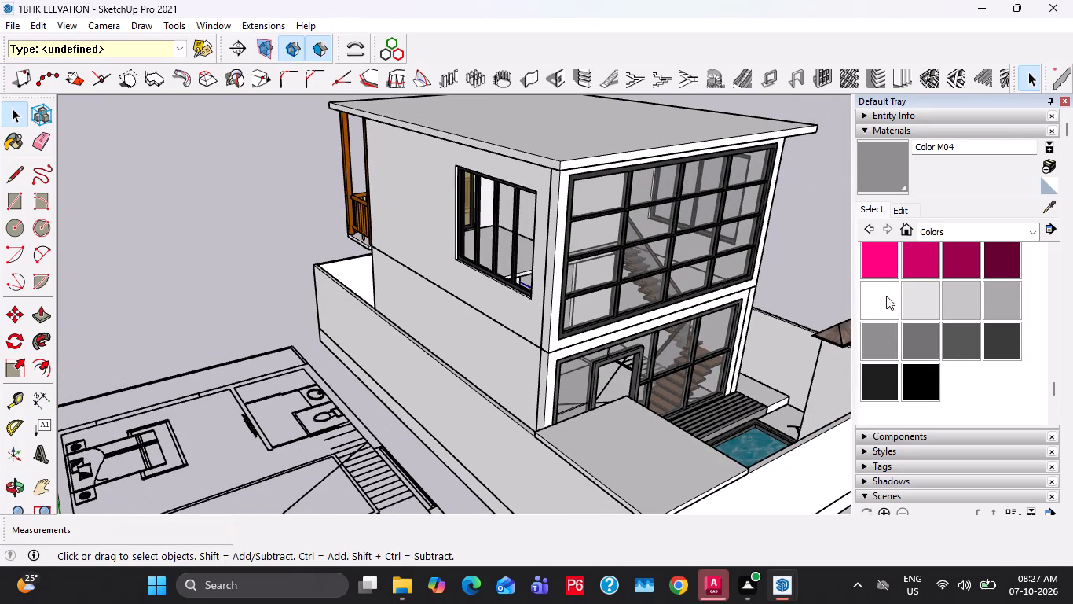
# Paint the upper-storey walls, the main roof slab and the ground-floor walls with Color M02.
pyautogui.click(955, 310)
pyautogui.click(539, 294)
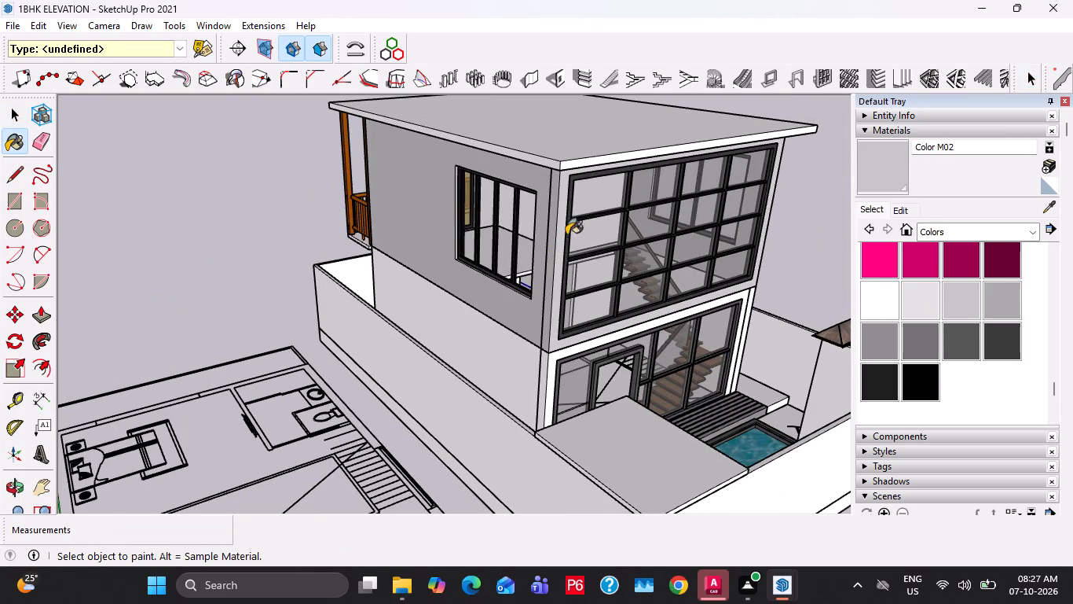
pyautogui.click(593, 137)
pyautogui.click(529, 370)
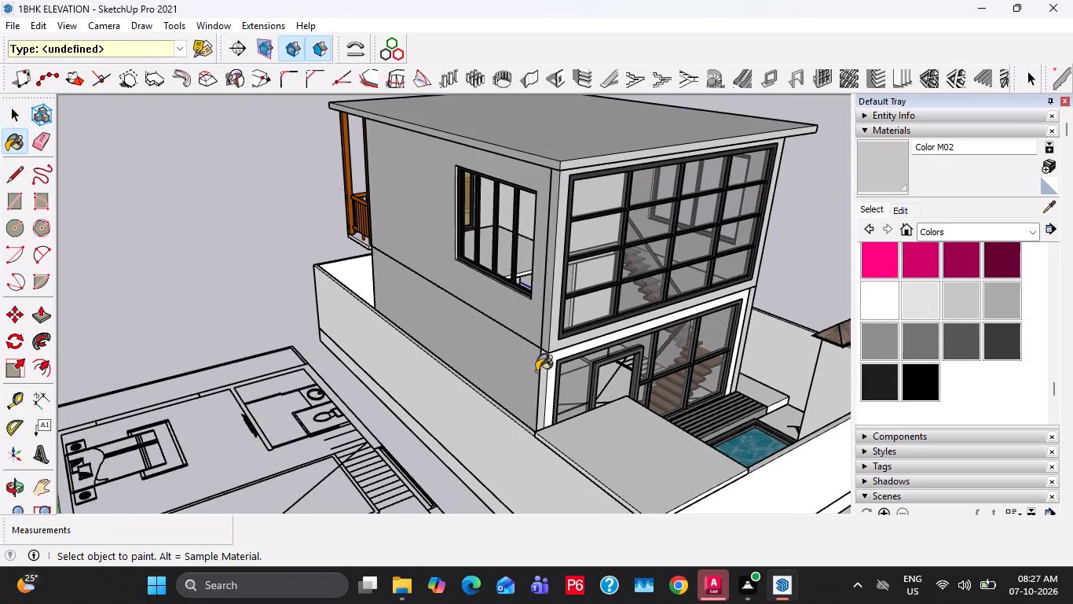
pyautogui.click(547, 370)
# Paint the side and front boundary walls and the flat slab over the arched corner structure with Color M01.
pyautogui.moveTo(580, 355); pyautogui.dragTo(569, 333, button='middle')
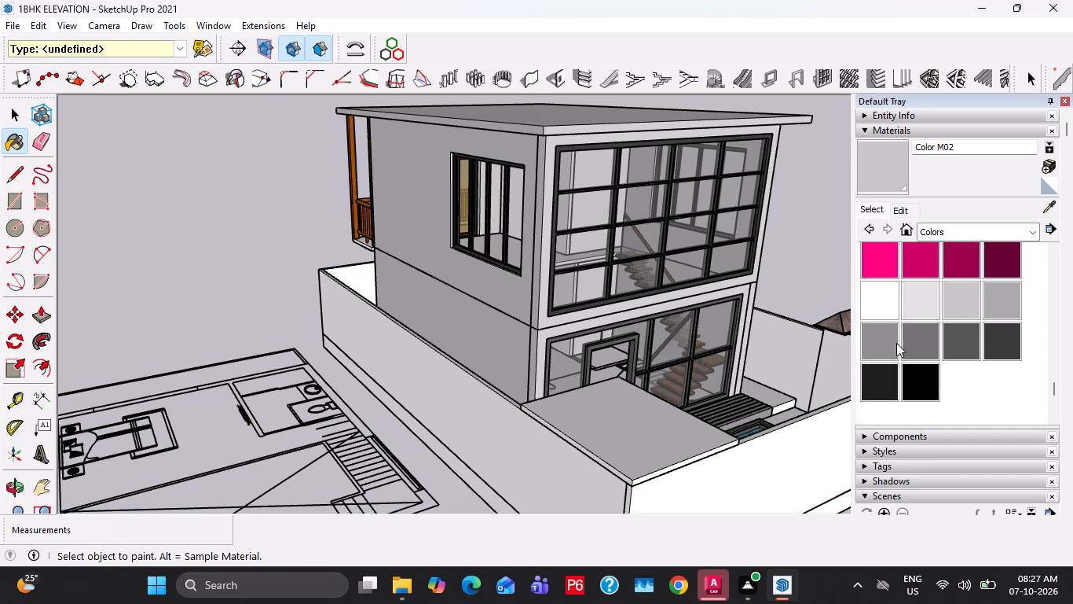
pyautogui.click(912, 295)
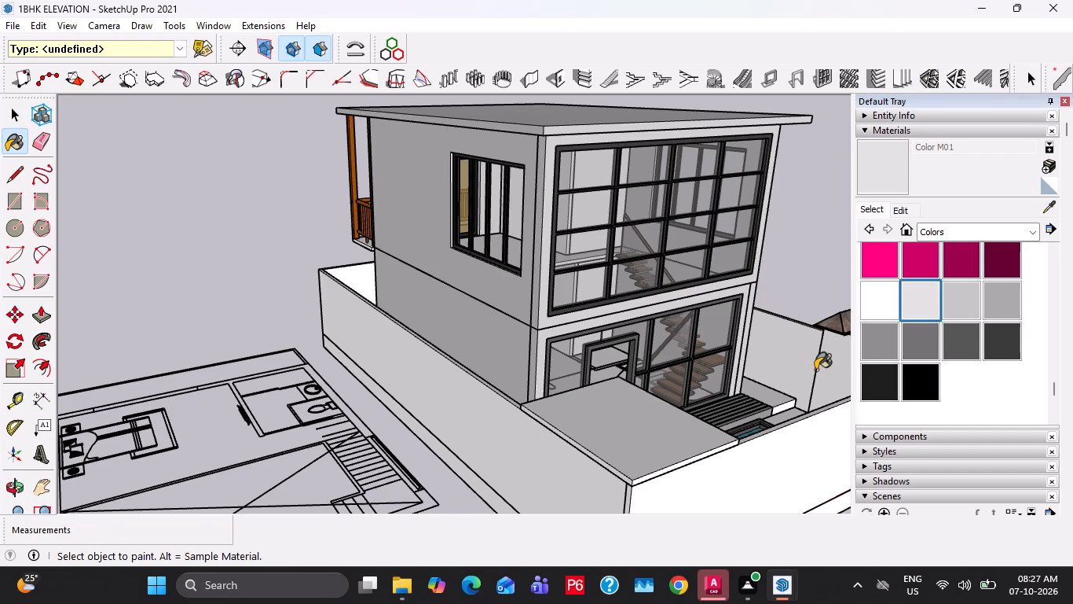
pyautogui.click(569, 457)
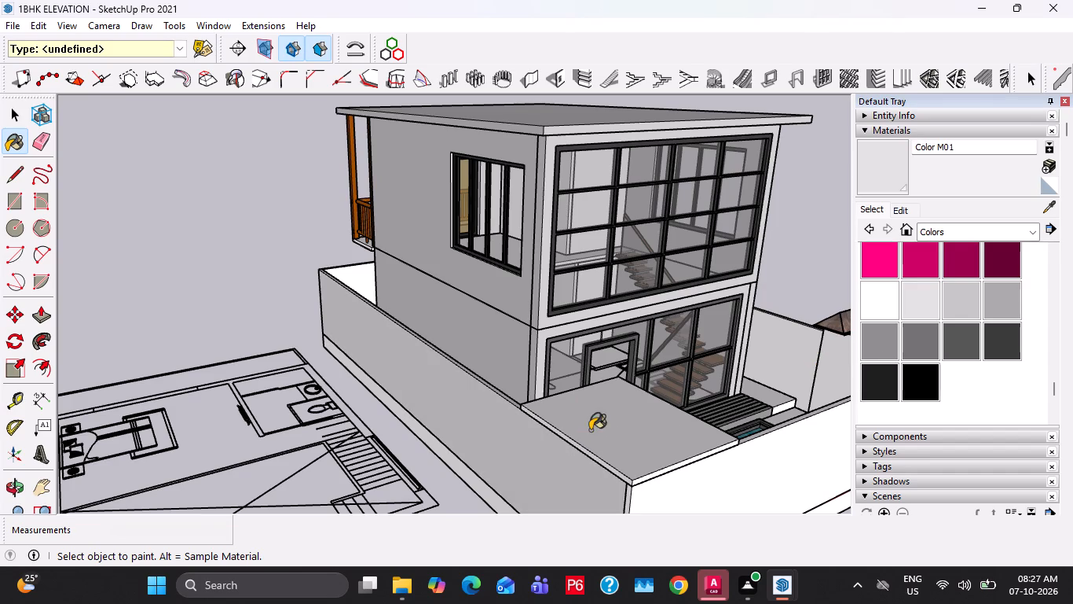
pyautogui.click(590, 430)
pyautogui.click(694, 467)
# Apply Color M01 to the outer faces of the front boundary wall and the side wall beside the entrance gate.
pyautogui.scroll(-2, 518, 363)
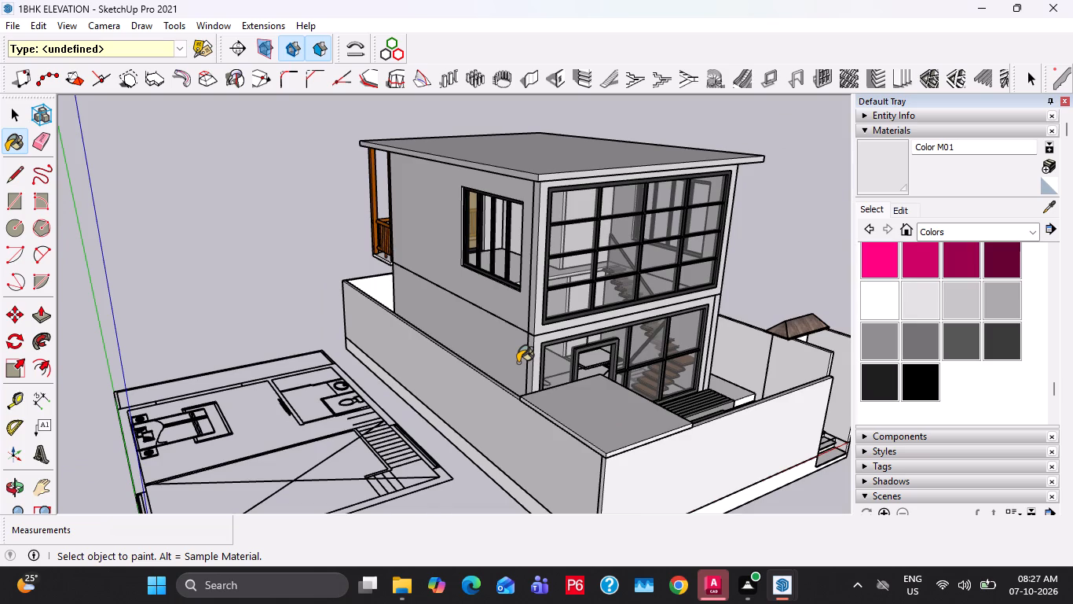
pyautogui.scroll(-5, 477, 361)
pyautogui.moveTo(580, 333); pyautogui.dragTo(334, 278, button='middle')
pyautogui.scroll(2, 367, 330)
pyautogui.click(401, 408)
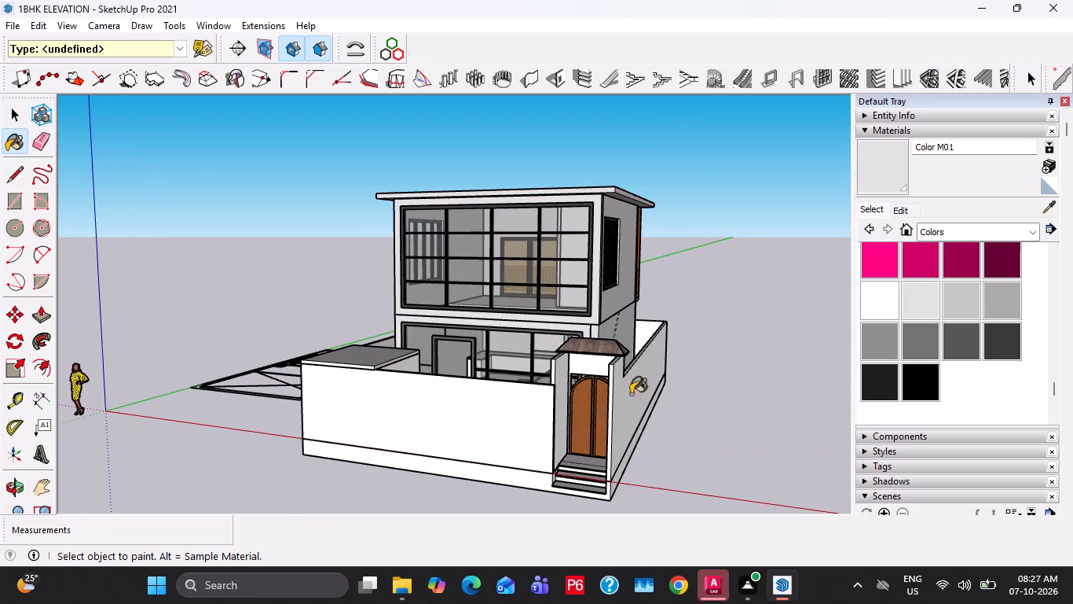
pyautogui.click(641, 392)
pyautogui.click(495, 406)
# Apply Color M01 to the walls around the entrance gate and the adjoining long boundary wall.
pyautogui.moveTo(537, 400); pyautogui.dragTo(555, 468, button='middle')
pyautogui.scroll(6, 539, 470)
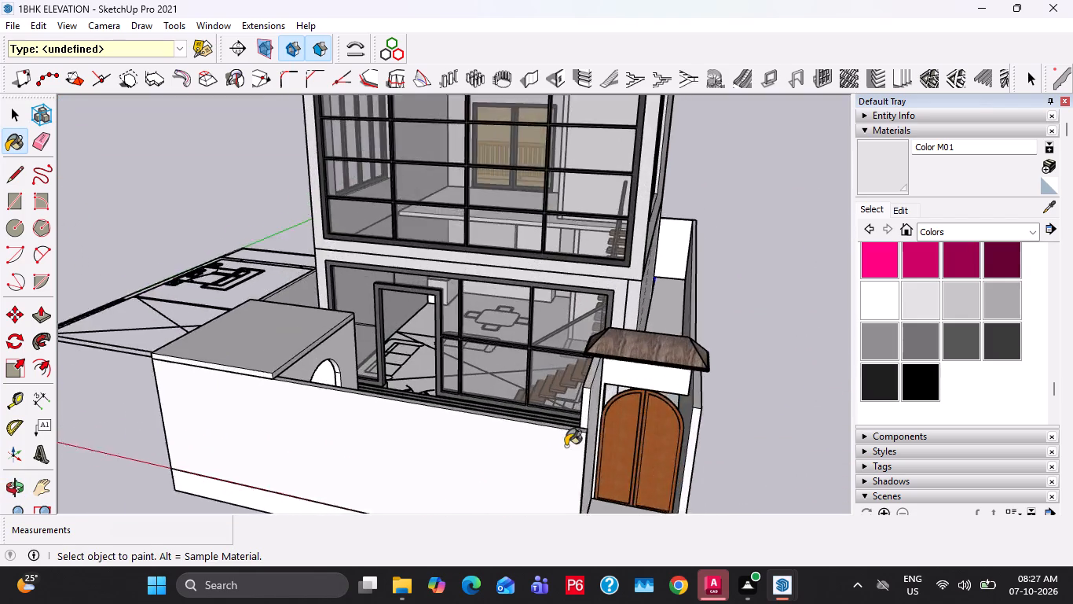
pyautogui.scroll(6, 566, 446)
pyautogui.click(633, 353)
pyautogui.click(598, 354)
pyautogui.moveTo(586, 374); pyautogui.dragTo(490, 287, button='middle')
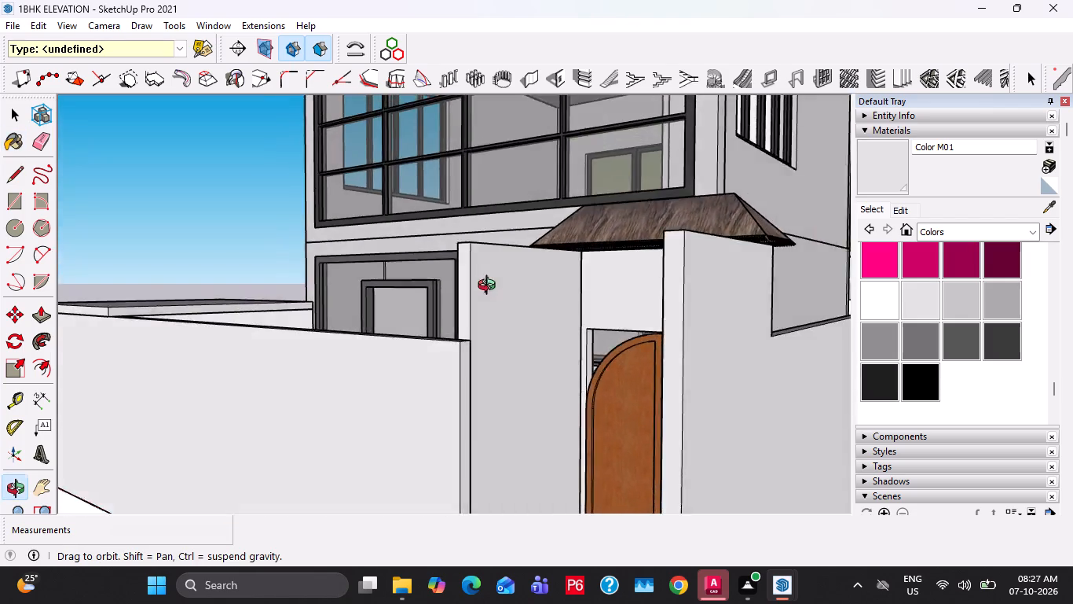
pyautogui.moveTo(490, 287); pyautogui.dragTo(327, 344, button='middle')
pyautogui.scroll(1, 327, 344)
pyautogui.scroll(-6, 322, 344)
pyautogui.click(448, 441)
# Paint the rear boundary wall, its plinth and the rear balcony slab with Color M01.
pyautogui.scroll(-7, 307, 373)
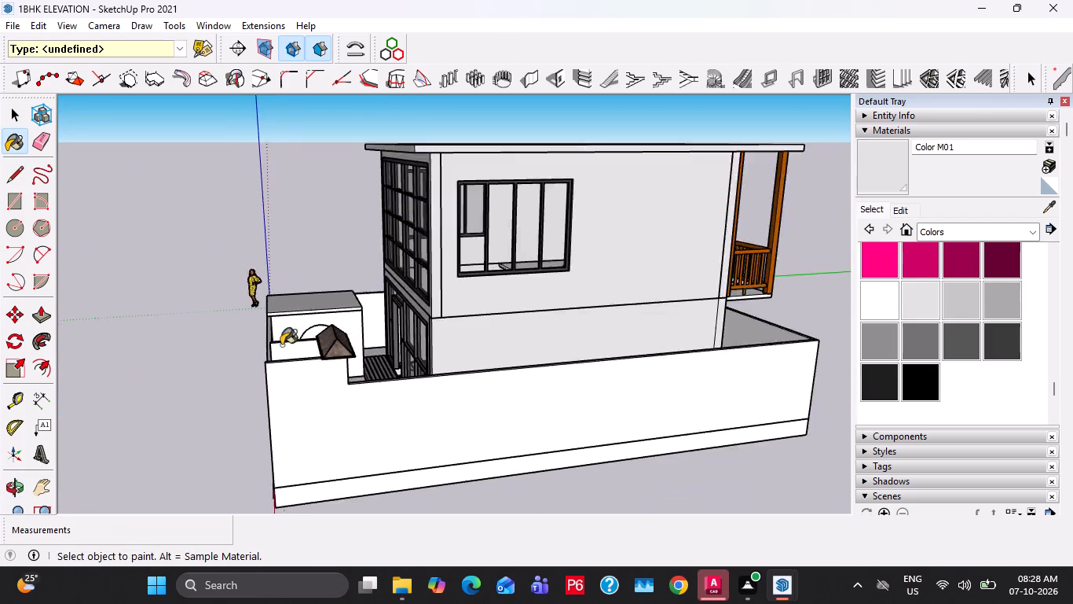
pyautogui.scroll(-2, 281, 345)
pyautogui.scroll(4, 639, 401)
pyautogui.moveTo(624, 379); pyautogui.dragTo(343, 374, button='middle')
pyautogui.click(619, 350)
pyautogui.click(577, 442)
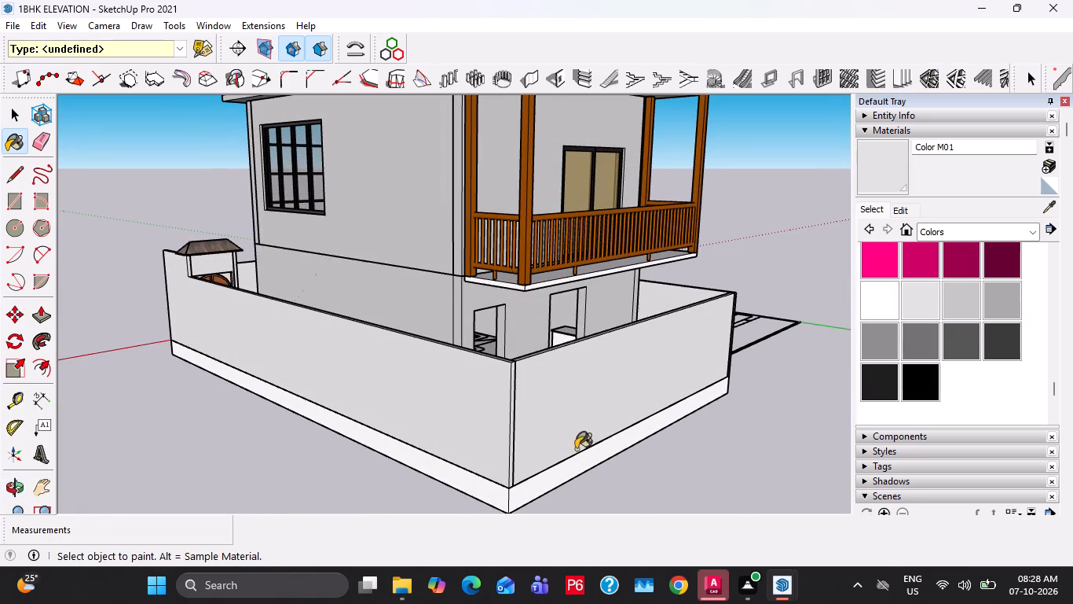
pyautogui.click(573, 469)
pyautogui.click(551, 282)
# Apply Color M01 to the wall above the arched entrance doors, beneath the canopy.
pyautogui.moveTo(552, 281); pyautogui.dragTo(783, 325, button='middle')
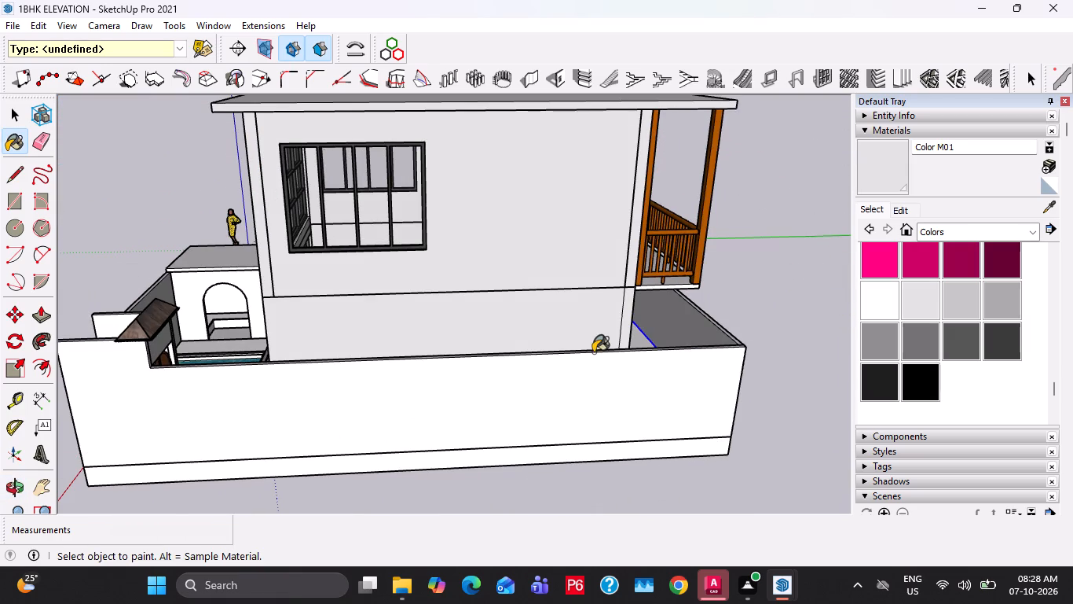
pyautogui.scroll(-7, 593, 352)
pyautogui.moveTo(331, 331); pyautogui.dragTo(707, 358, button='middle')
pyautogui.scroll(9, 493, 378)
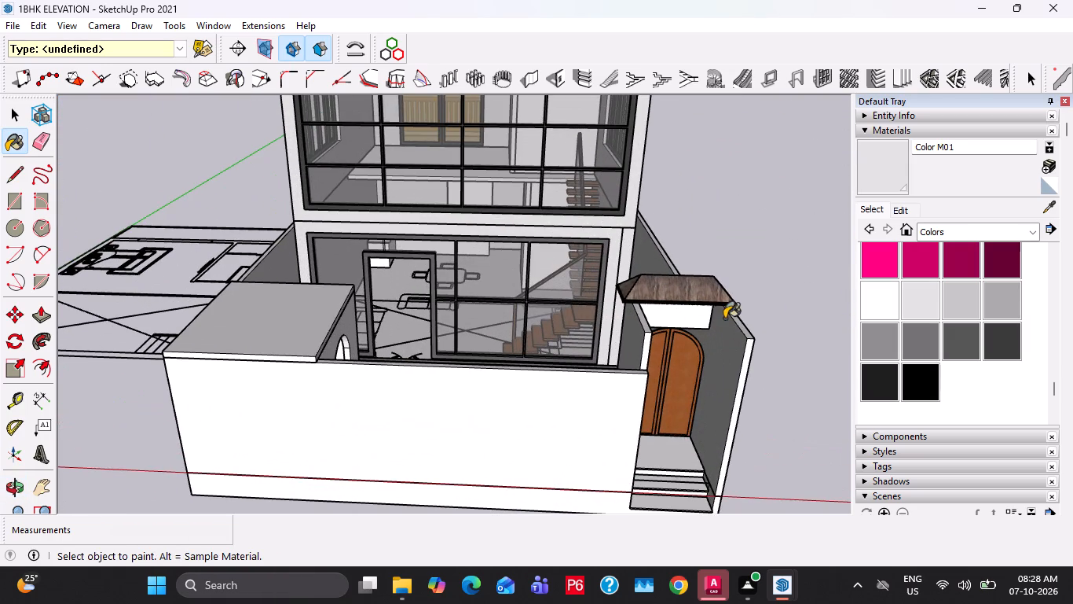
pyautogui.click(703, 322)
pyautogui.moveTo(676, 327); pyautogui.dragTo(593, 238, button='middle')
pyautogui.scroll(12, 593, 238)
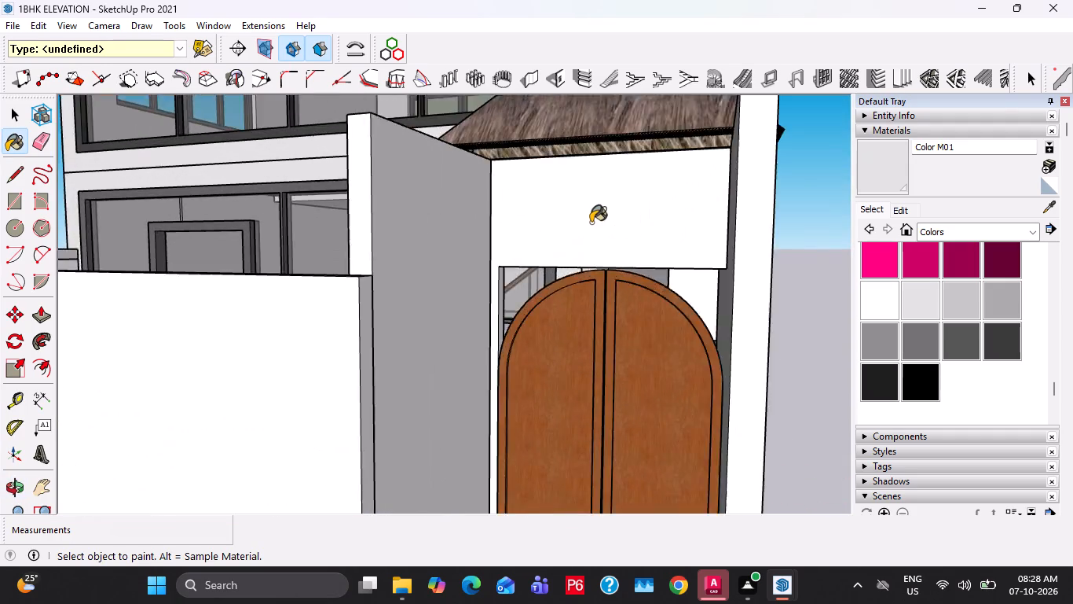
pyautogui.scroll(4, 591, 223)
pyautogui.moveTo(525, 238); pyautogui.dragTo(577, 319, button='middle')
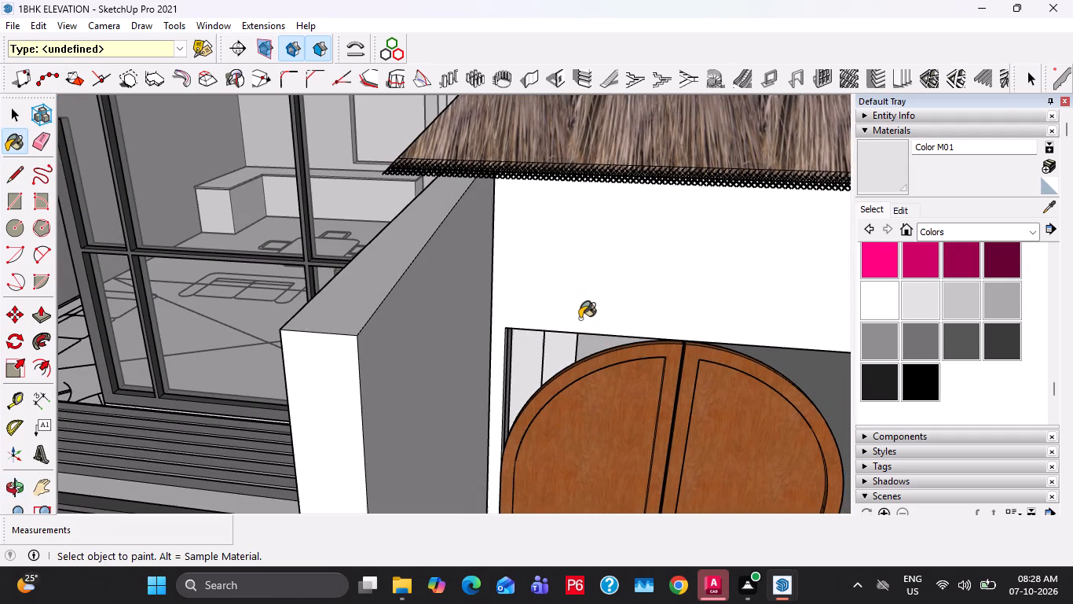
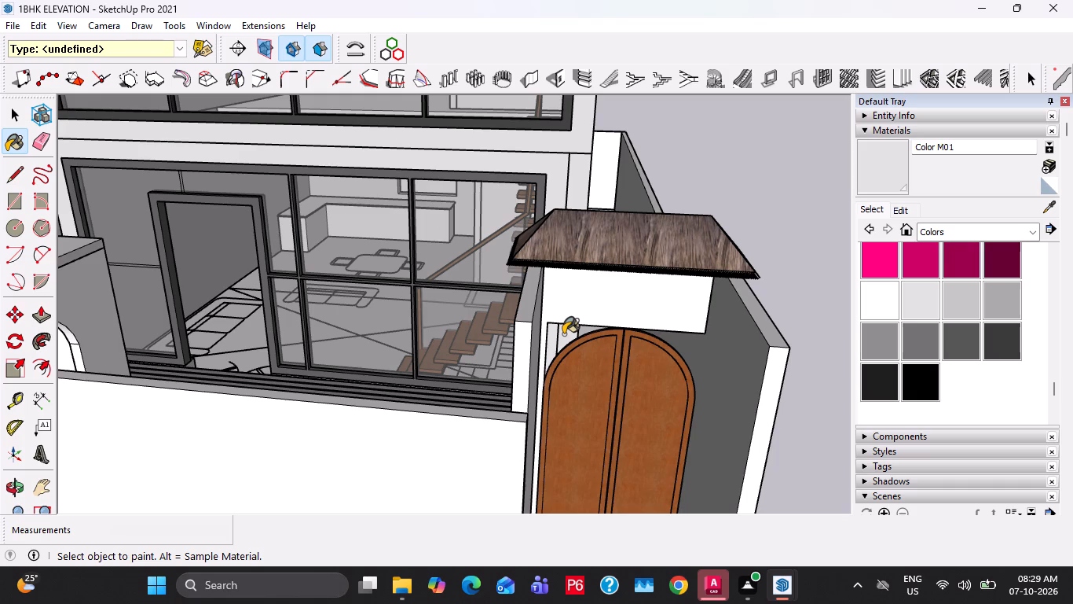
# Apply Color M04 to the outer face of the long side boundary wall, its plinth, and the flat slab over the corner block.
pyautogui.scroll(-5, 563, 335)
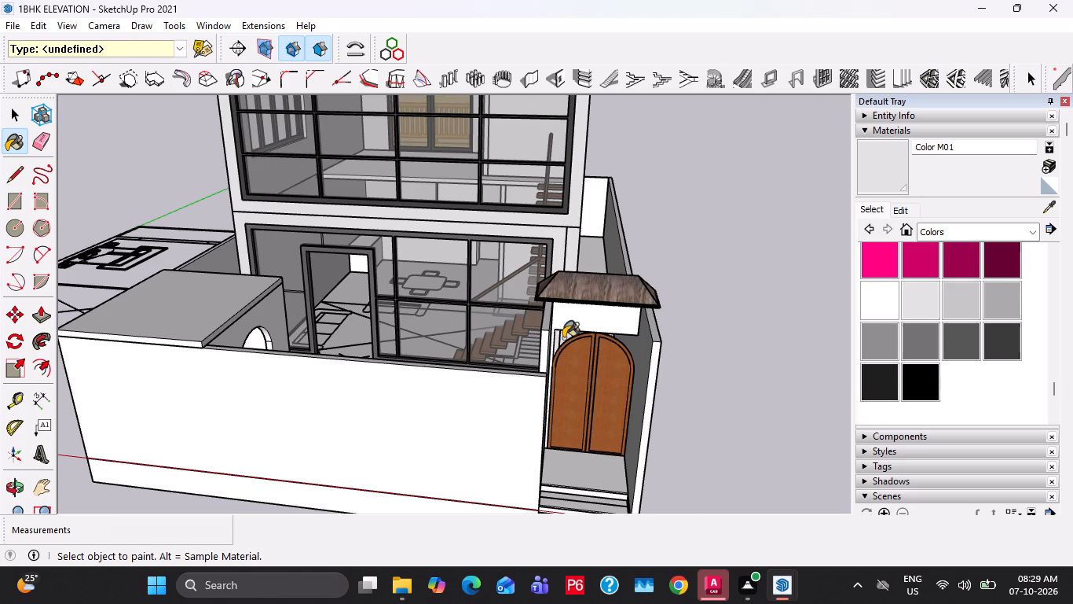
pyautogui.scroll(-8, 562, 340)
pyautogui.moveTo(475, 352); pyautogui.dragTo(697, 385, button='middle')
pyautogui.scroll(6, 519, 398)
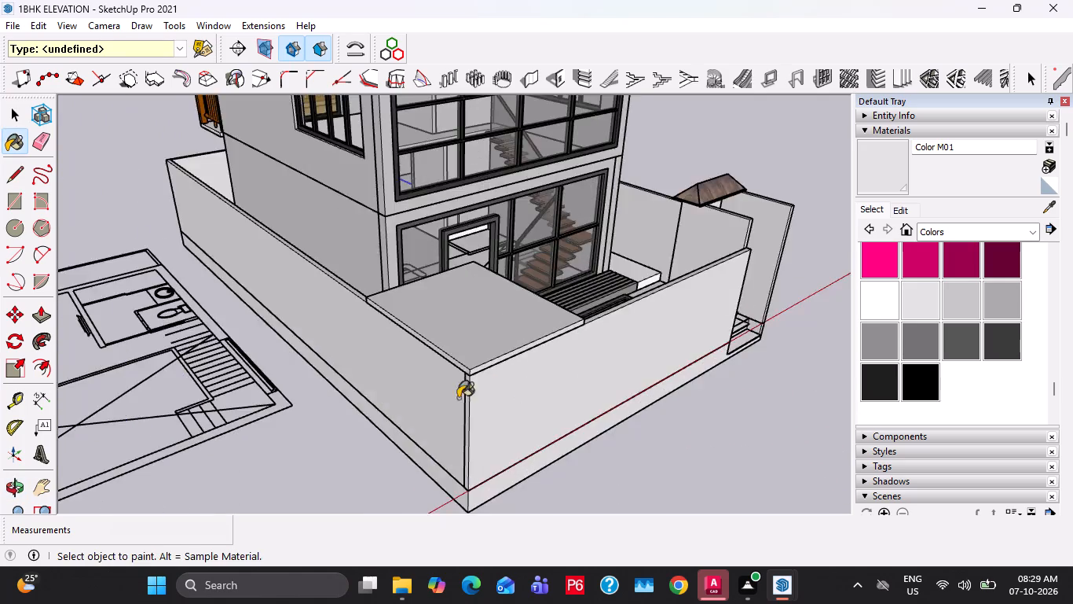
pyautogui.moveTo(458, 398); pyautogui.dragTo(610, 275, button='middle')
pyautogui.scroll(4, 588, 347)
pyautogui.click(596, 337)
pyautogui.moveTo(621, 314); pyautogui.dragTo(756, 416, button='middle')
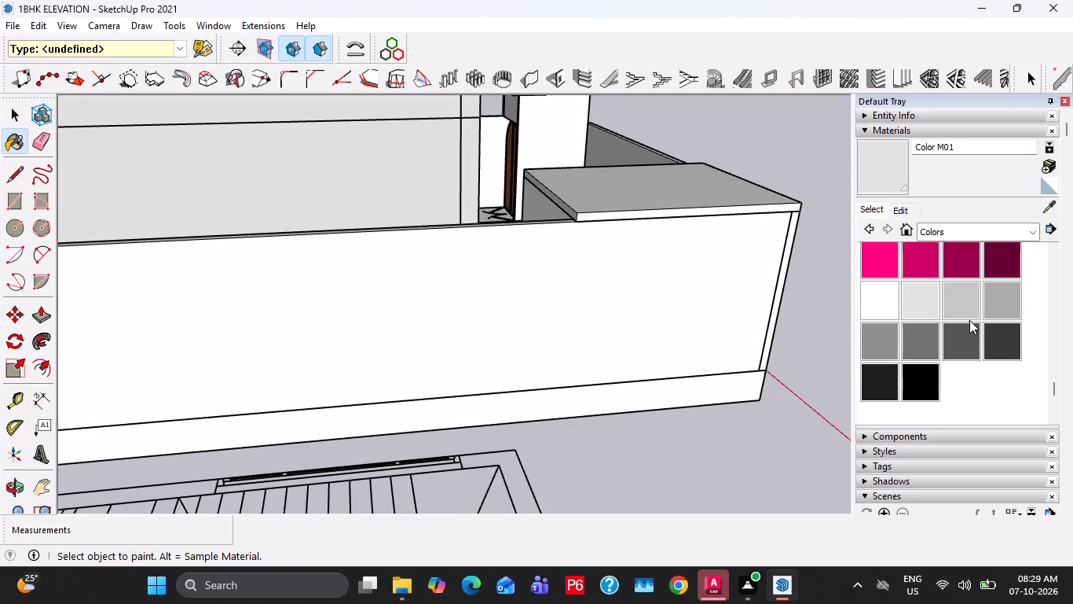
pyautogui.click(963, 300)
pyautogui.click(884, 328)
pyautogui.click(676, 328)
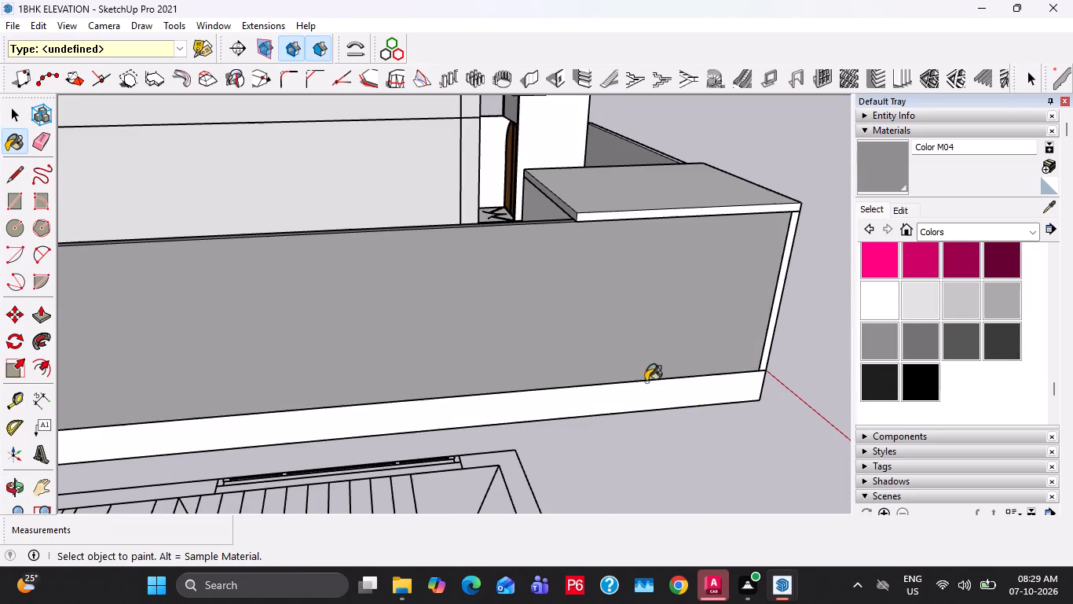
pyautogui.click(643, 395)
pyautogui.click(699, 204)
# Apply Color M04 to the front boundary wall and the walls around the entrance gate.
pyautogui.moveTo(676, 219); pyautogui.dragTo(251, 225, button='middle')
pyautogui.scroll(1, 251, 225)
pyautogui.scroll(-2, 251, 228)
pyautogui.click(340, 361)
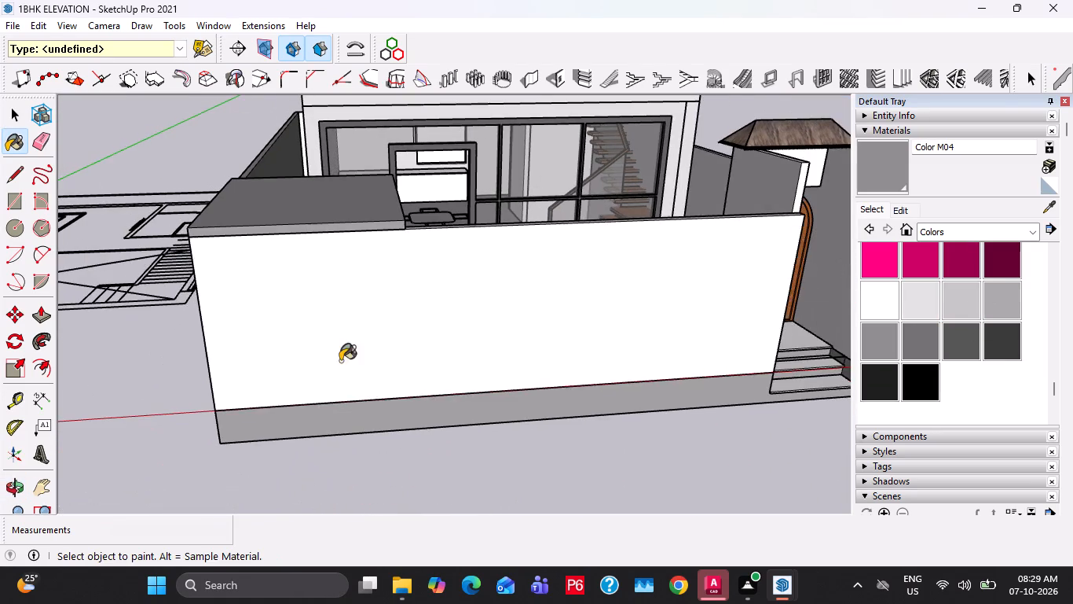
pyautogui.scroll(-6, 427, 300)
pyautogui.click(651, 266)
pyautogui.click(644, 219)
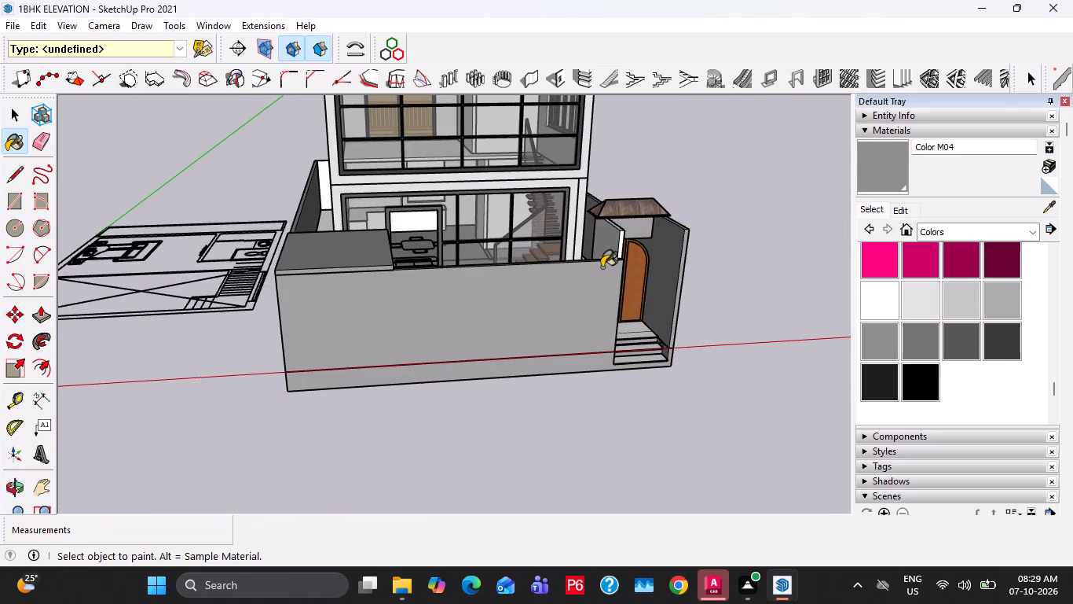
pyautogui.scroll(3, 601, 267)
pyautogui.click(620, 229)
pyautogui.moveTo(620, 243); pyautogui.dragTo(248, 277, button='middle')
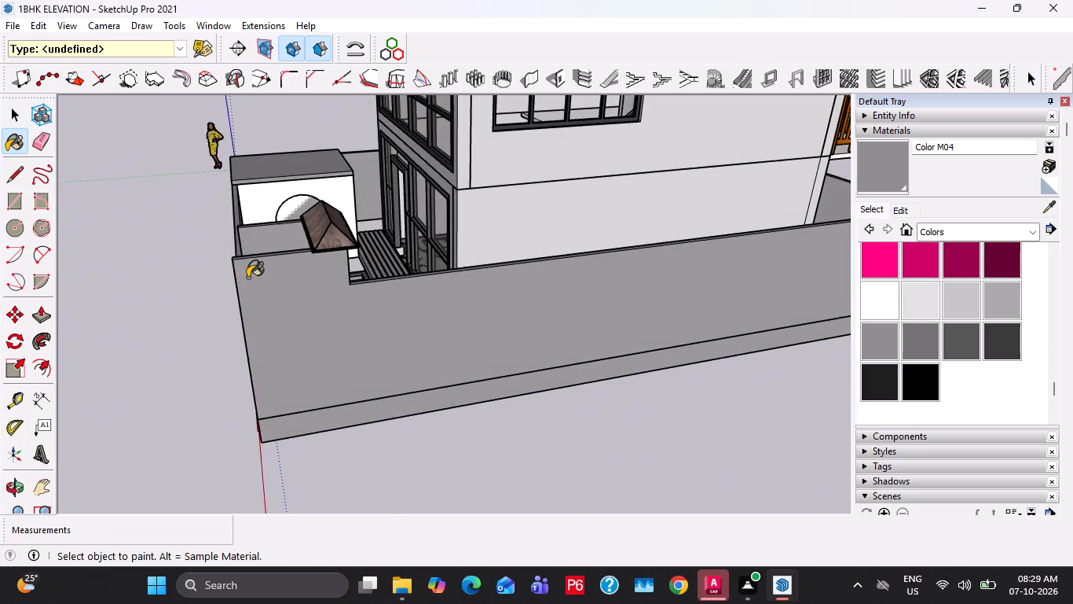
pyautogui.scroll(-3, 247, 278)
pyautogui.moveTo(374, 366); pyautogui.dragTo(401, 326, button='middle')
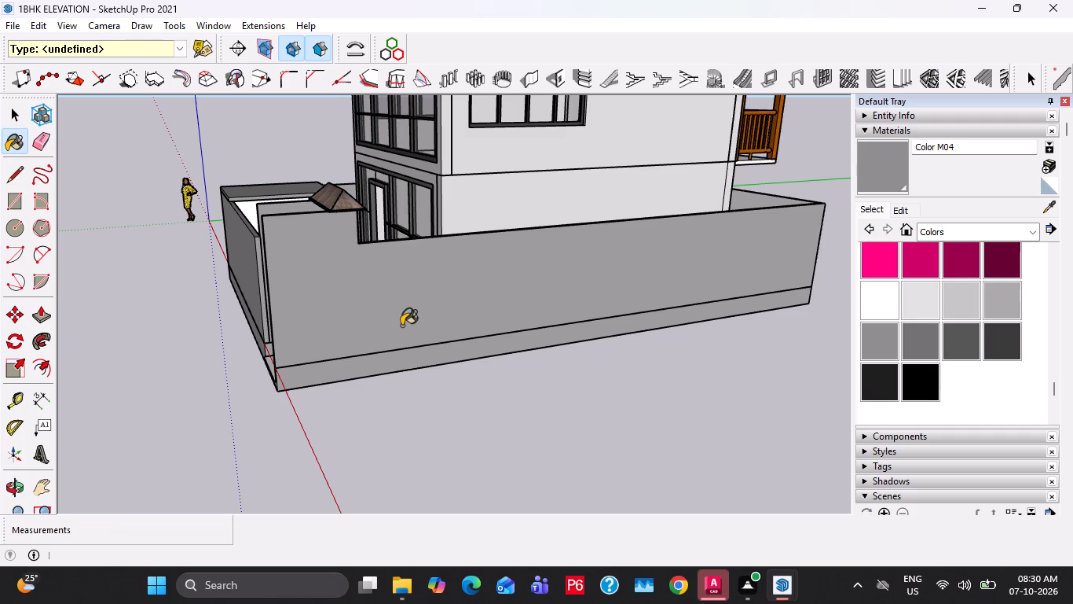
# Apply Color M04 to the arched niche block, its inner bench and the adjoining ledge beside the pool.
pyautogui.moveTo(458, 357); pyautogui.dragTo(511, 410, button='middle')
pyautogui.scroll(3, 192, 265)
pyautogui.click(319, 192)
pyautogui.click(313, 258)
pyautogui.scroll(3, 310, 260)
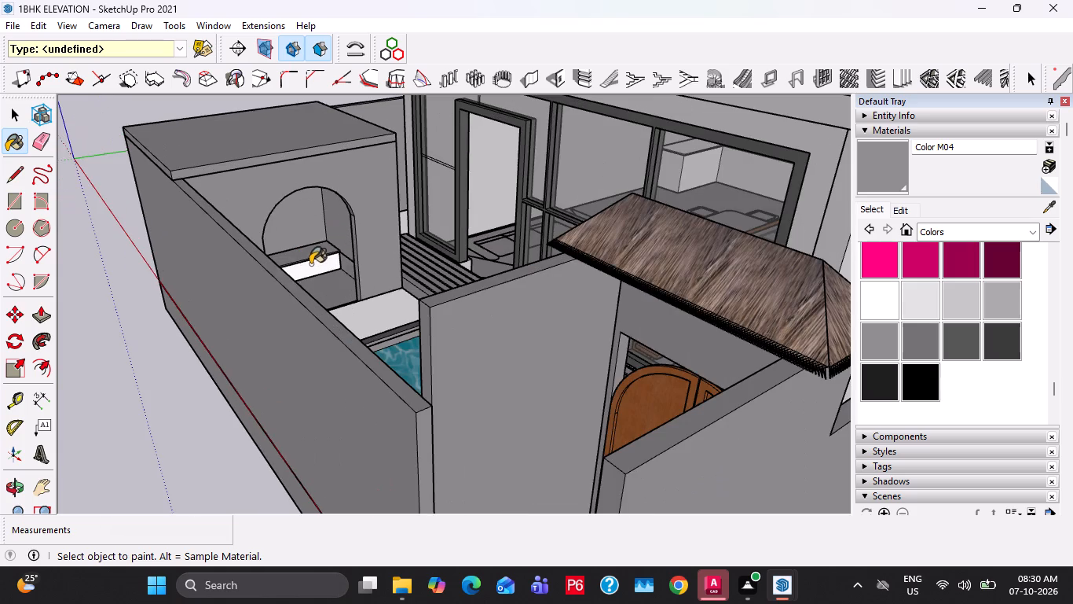
pyautogui.click(310, 265)
pyautogui.click(368, 322)
pyautogui.moveTo(381, 314); pyautogui.dragTo(559, 382, button='middle')
pyautogui.press('space')
pyautogui.press('Escape')
pyautogui.scroll(-10, 435, 327)
pyautogui.press('space')
# Hide the imported floor plan linework lying beside and beneath the house.
pyautogui.moveTo(522, 322); pyautogui.dragTo(807, 275, button='middle')
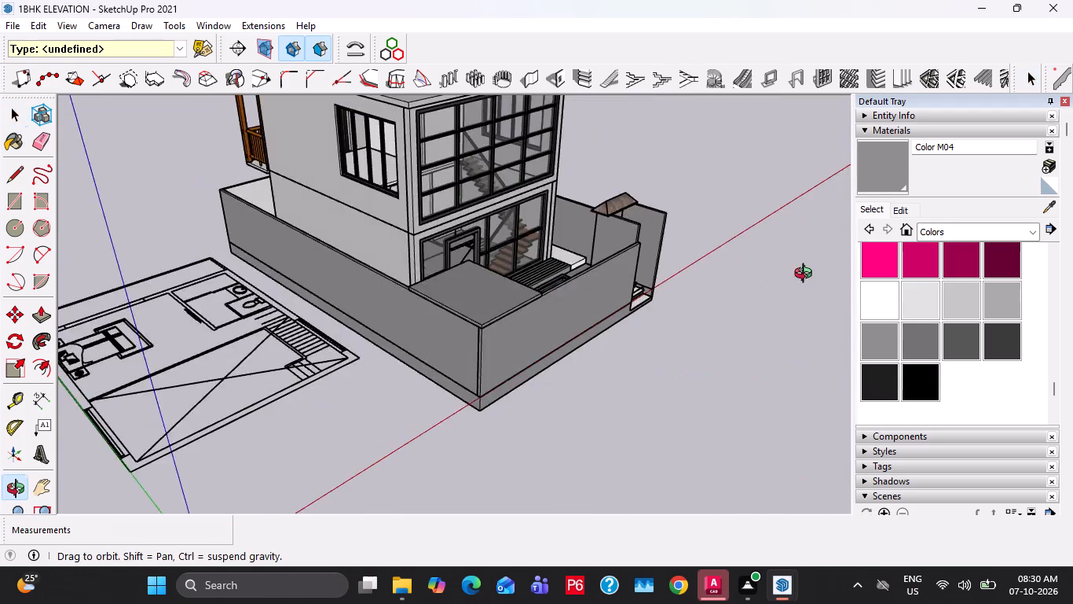
pyautogui.moveTo(807, 275); pyautogui.dragTo(512, 201, button='middle')
pyautogui.scroll(-2, 503, 200)
pyautogui.keyDown('shift'); pyautogui.moveTo(509, 224); pyautogui.dragTo(602, 320, button='middle'); pyautogui.keyUp('shift')
pyautogui.scroll(2, 579, 369)
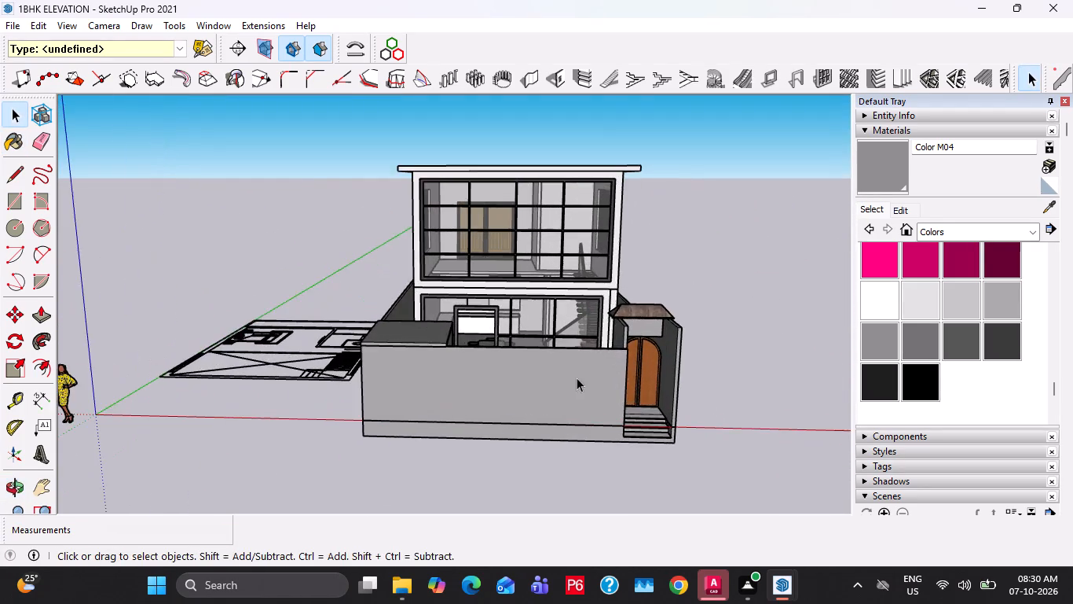
pyautogui.moveTo(575, 381); pyautogui.dragTo(582, 371, button='middle')
pyautogui.scroll(1, 582, 372)
pyautogui.click(181, 373)
pyautogui.rightClick(181, 374)
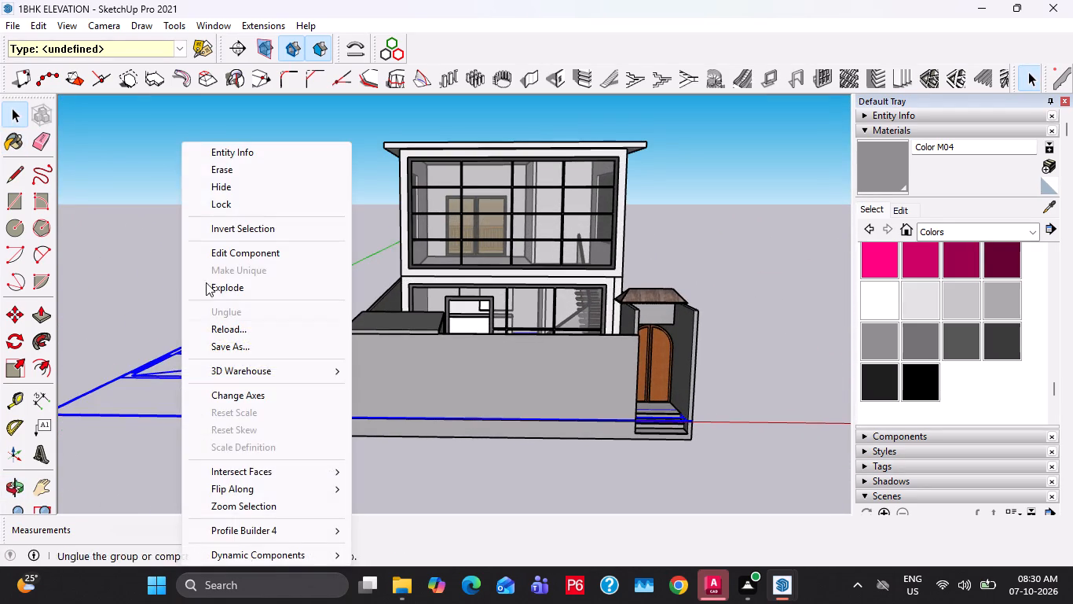
pyautogui.click(217, 191)
# Frame the house's front elevation at near eye level and save the view as a scene.
pyautogui.keyDown('shift'); pyautogui.moveTo(570, 392); pyautogui.dragTo(570, 425, button='middle'); pyautogui.keyUp('shift')
pyautogui.scroll(2, 569, 433)
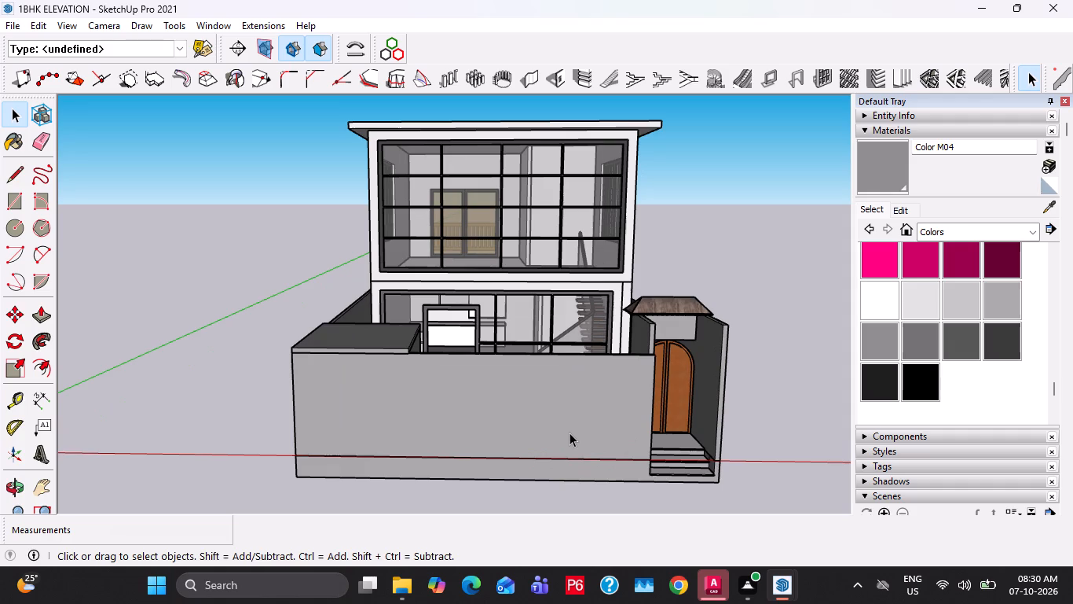
pyautogui.keyDown('shift'); pyautogui.moveTo(569, 433); pyautogui.dragTo(574, 449, button='middle'); pyautogui.keyUp('shift')
pyautogui.scroll(1, 574, 449)
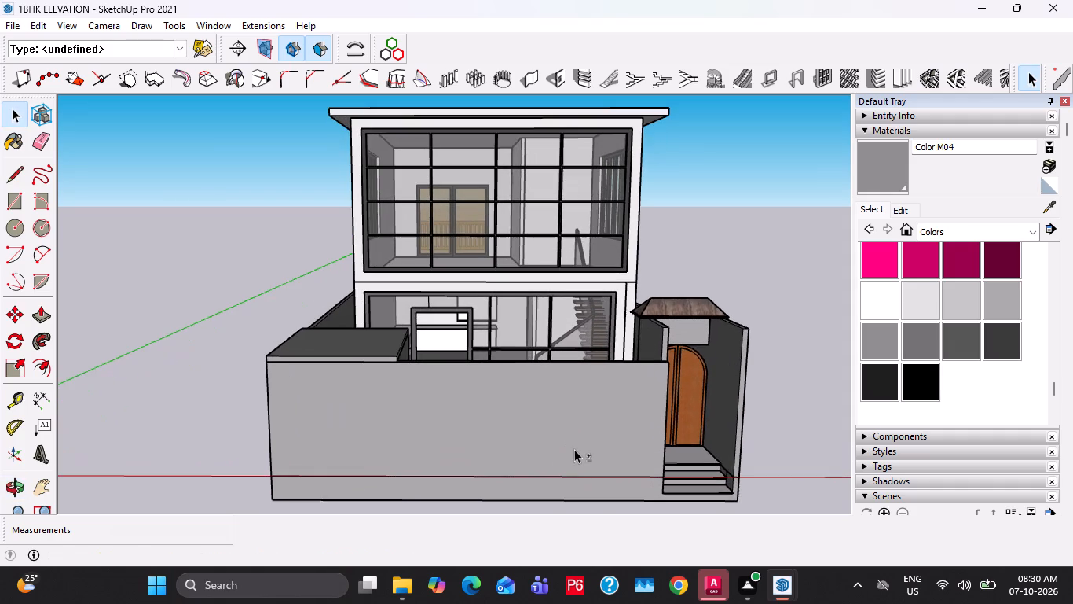
pyautogui.middleClick(574, 449)
pyautogui.scroll(-1, 574, 448)
pyautogui.keyDown('shift'); pyautogui.moveTo(573, 448); pyautogui.dragTo(573, 448, button='middle'); pyautogui.keyUp('shift')
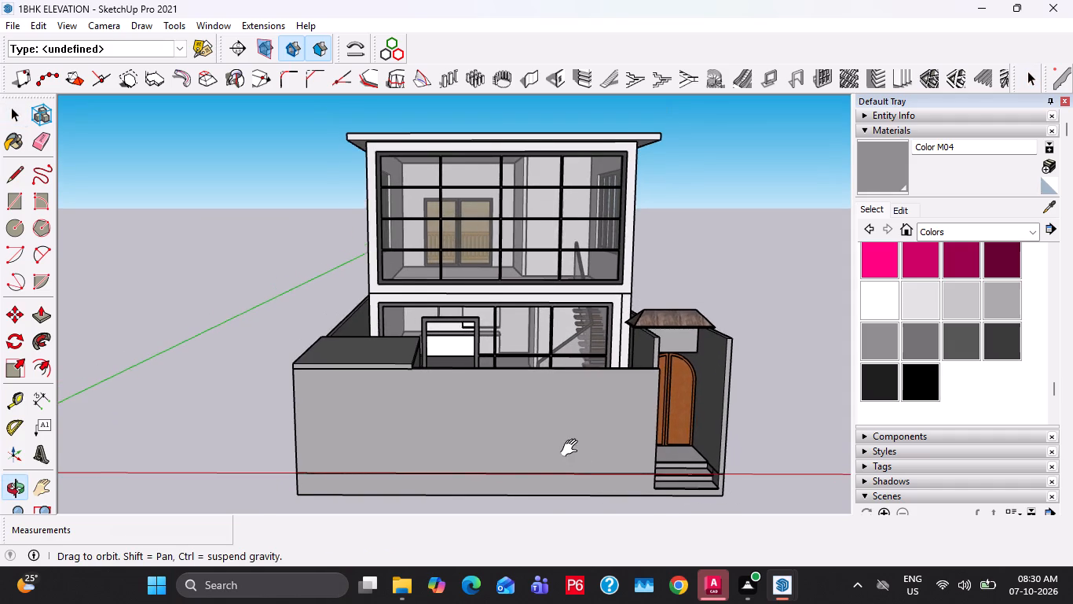
pyautogui.keyDown('shift'); pyautogui.moveTo(573, 448); pyautogui.dragTo(569, 456, button='middle'); pyautogui.keyUp('shift')
pyautogui.scroll(-1, 932, 504)
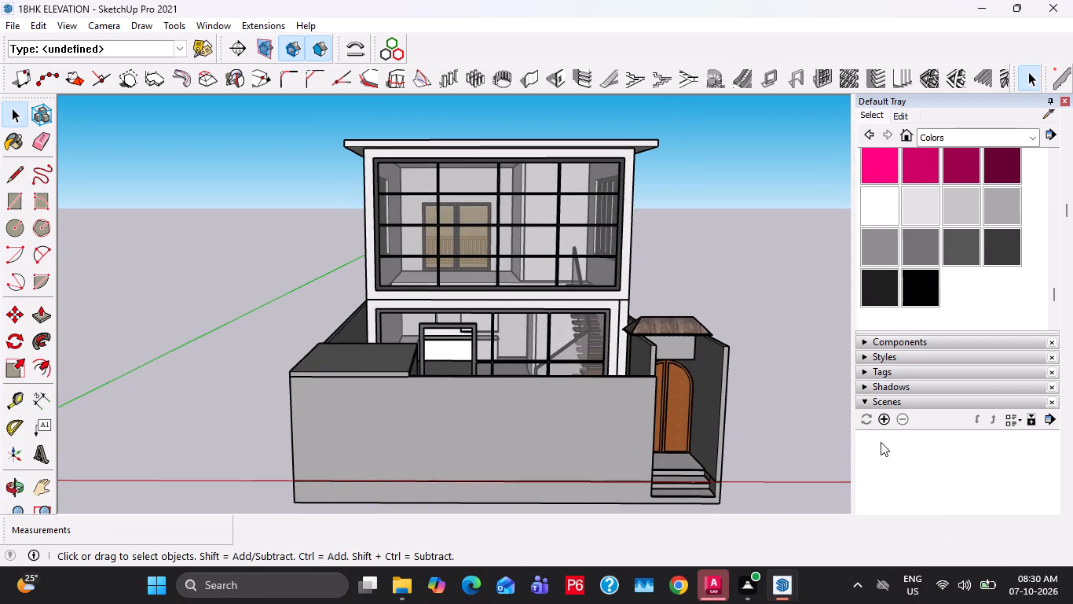
pyautogui.click(884, 418)
# Add a scene showing the house in perspective from the entrance gate corner, with the long side wall visible.
pyautogui.moveTo(512, 398); pyautogui.dragTo(314, 439, button='middle')
pyautogui.scroll(-1, 314, 439)
pyautogui.keyDown('shift'); pyautogui.moveTo(536, 413); pyautogui.dragTo(558, 346, button='middle'); pyautogui.keyUp('shift')
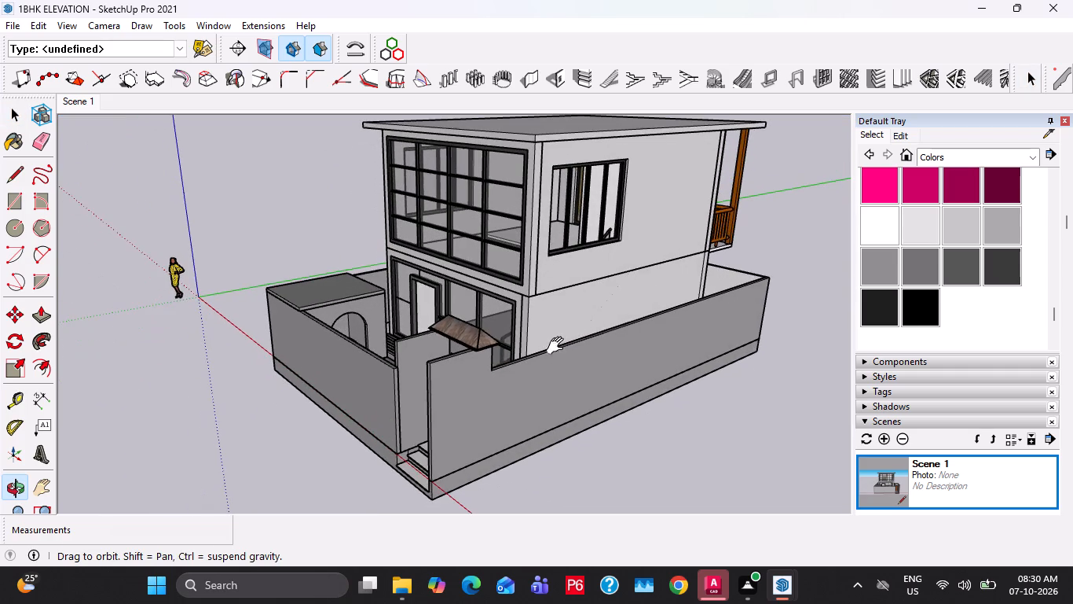
pyautogui.keyDown('shift'); pyautogui.moveTo(558, 346); pyautogui.dragTo(558, 359, button='middle'); pyautogui.keyUp('shift')
pyautogui.click(883, 433)
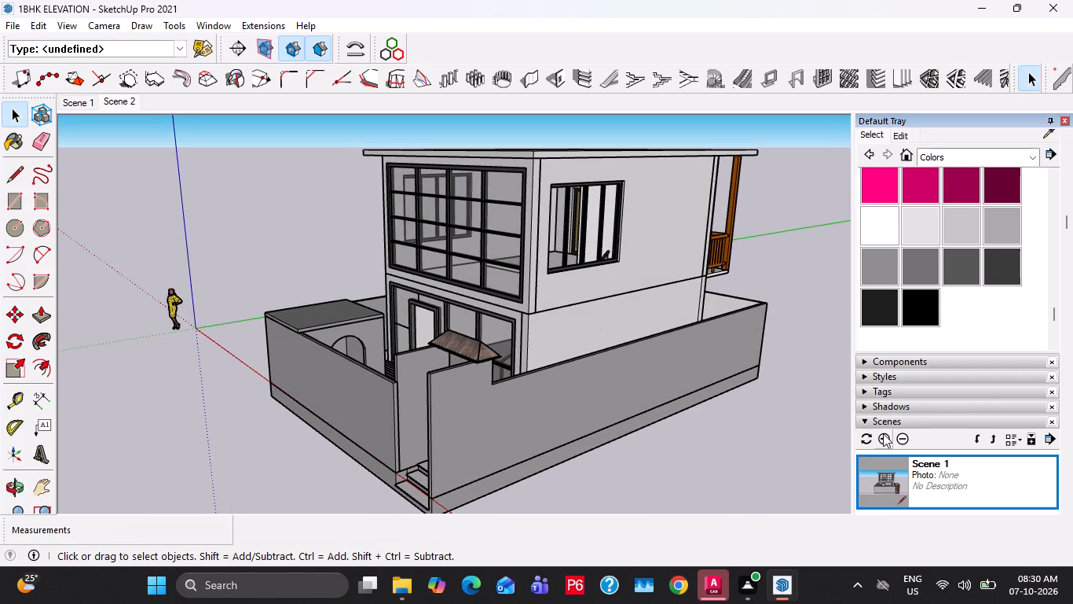
# Sample the grey from the side boundary wall and apply it to the outer face of the rear boundary wall.
pyautogui.moveTo(679, 339); pyautogui.dragTo(408, 381, button='middle')
pyautogui.scroll(-3, 408, 378)
pyautogui.moveTo(667, 417); pyautogui.dragTo(589, 379, button='middle')
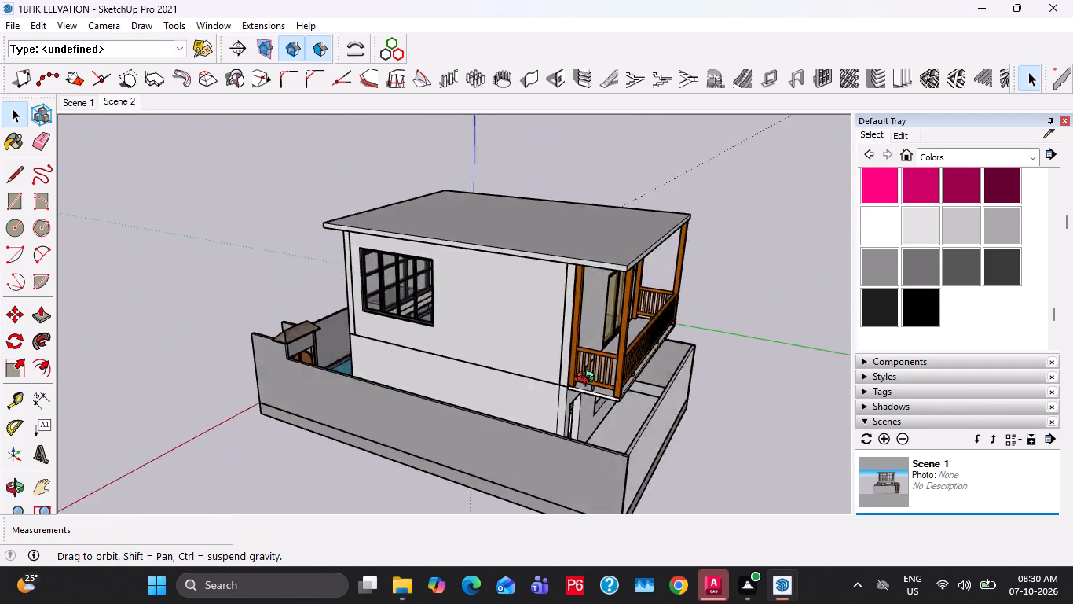
pyautogui.moveTo(589, 379); pyautogui.dragTo(379, 343, button='middle')
pyautogui.moveTo(499, 380); pyautogui.dragTo(709, 414, button='middle')
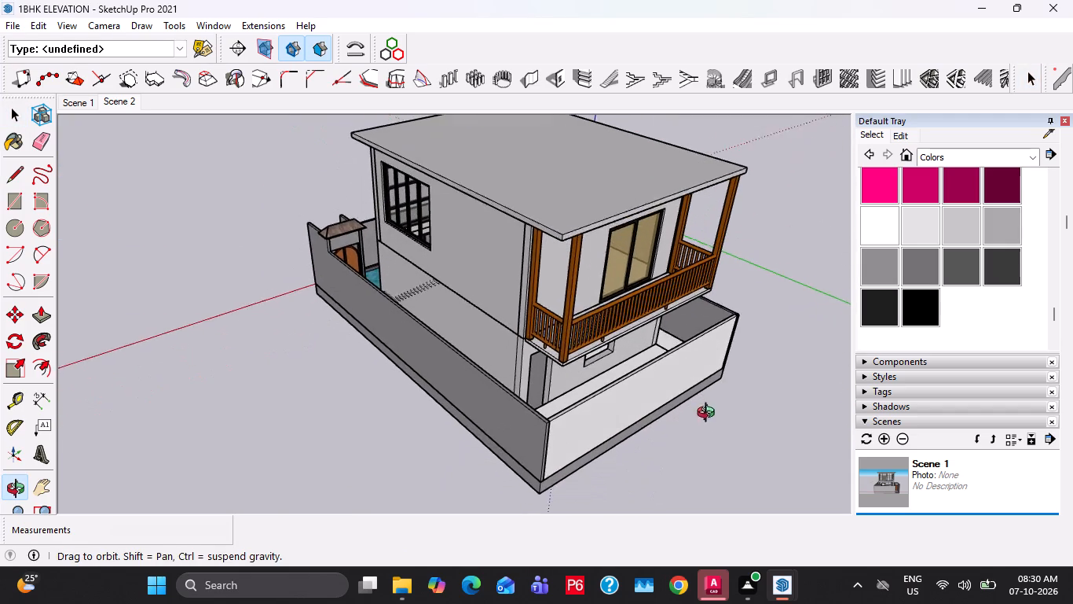
pyautogui.moveTo(709, 414); pyautogui.dragTo(709, 417, button='middle')
pyautogui.scroll(-1, 683, 422)
pyautogui.moveTo(610, 444); pyautogui.dragTo(615, 416, button='middle')
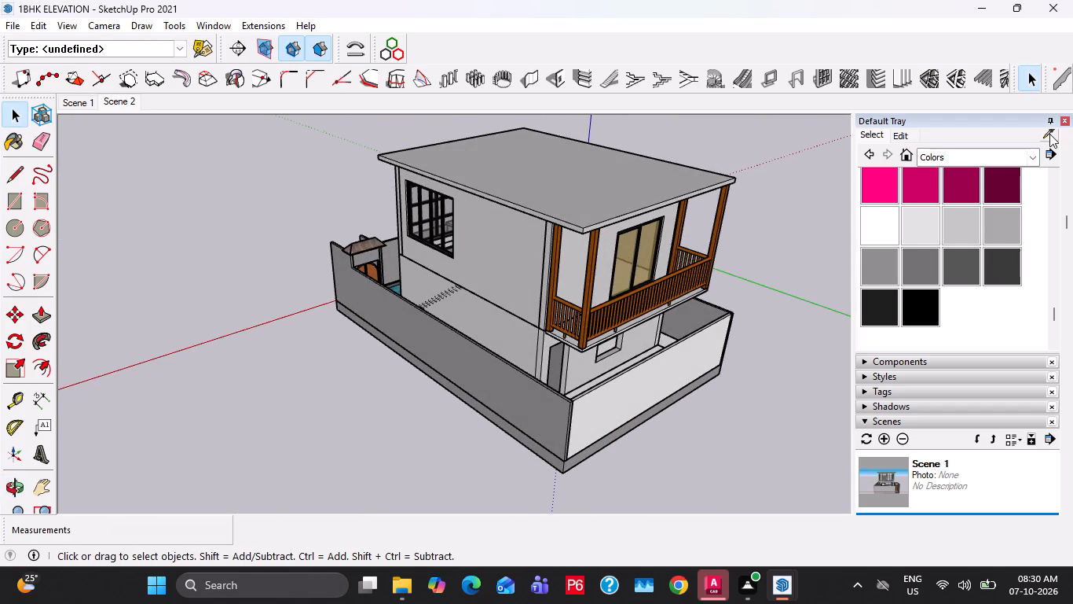
pyautogui.click(1049, 134)
pyautogui.click(537, 431)
pyautogui.click(588, 411)
pyautogui.press('space')
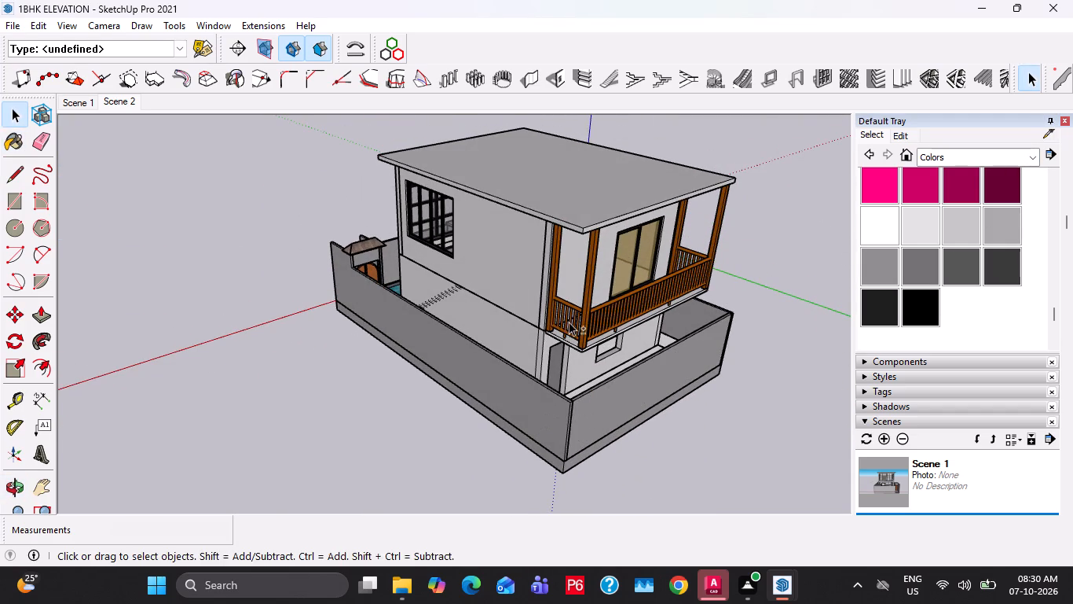
# Add a scene of the rear corner perspective showing the wooden balcony and the boundary walls.
pyautogui.keyDown('shift'); pyautogui.moveTo(569, 322); pyautogui.dragTo(582, 328, button='middle'); pyautogui.keyUp('shift')
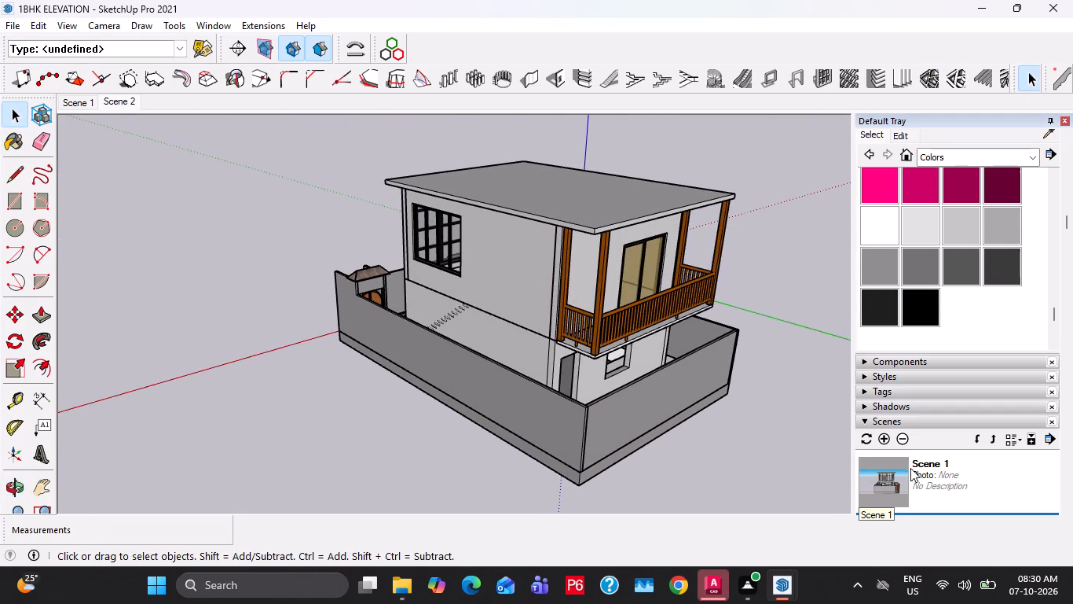
pyautogui.click(884, 437)
# Add an elevated bird's-eye scene of the house showing the roof, the corner block and the front pool.
pyautogui.moveTo(701, 396); pyautogui.dragTo(517, 422, button='middle')
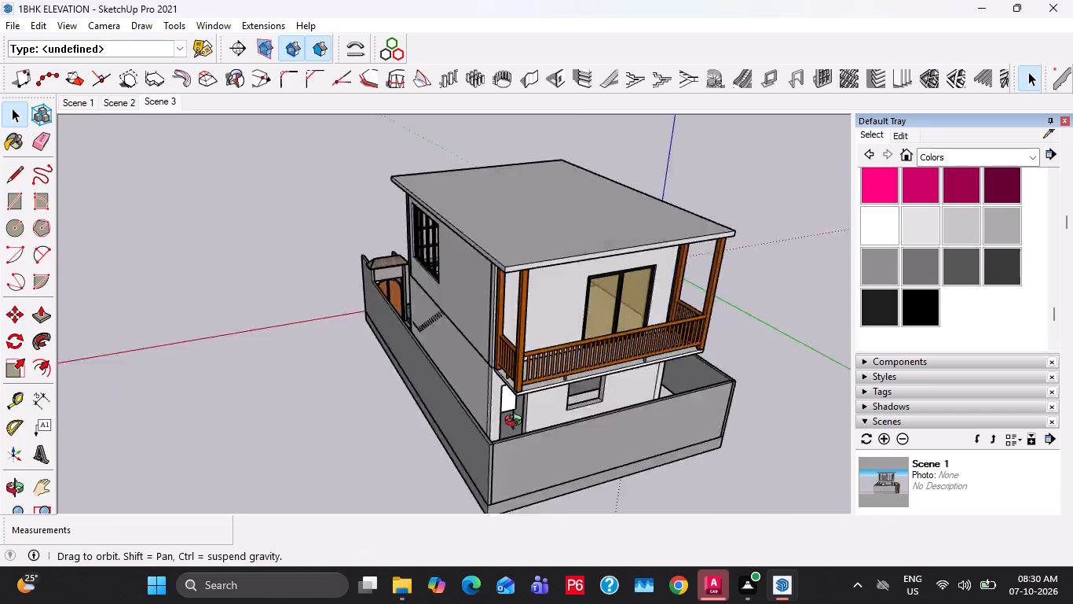
pyautogui.moveTo(517, 422); pyautogui.dragTo(276, 422, button='middle')
pyautogui.moveTo(474, 414); pyautogui.dragTo(230, 476, button='middle')
pyautogui.moveTo(557, 415); pyautogui.dragTo(403, 473, button='middle')
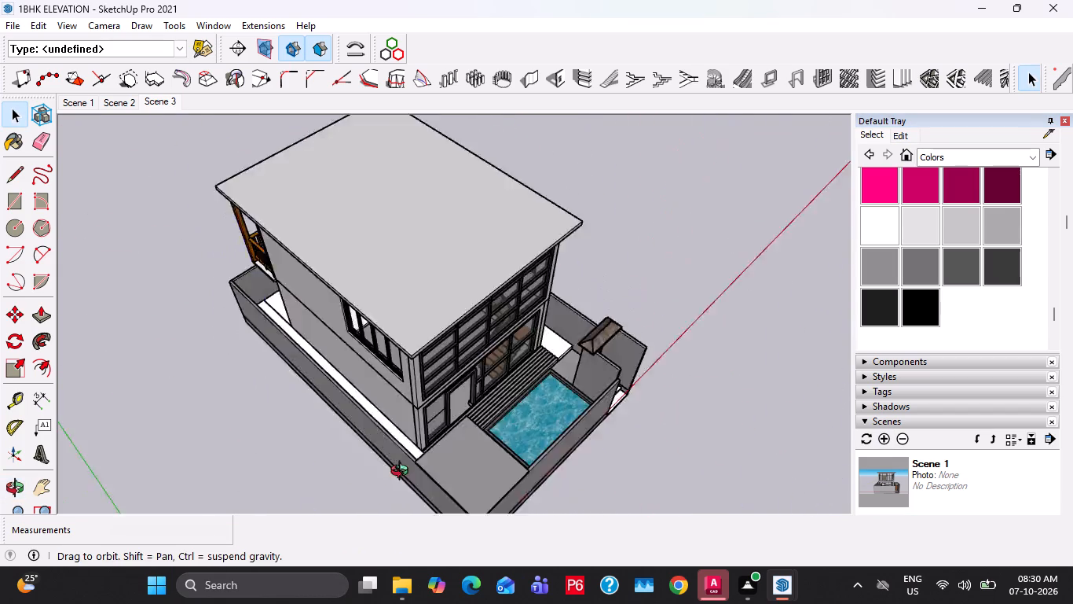
pyautogui.moveTo(403, 473); pyautogui.dragTo(298, 503, button='middle')
pyautogui.keyDown('shift'); pyautogui.moveTo(529, 503); pyautogui.dragTo(724, 492, button='middle'); pyautogui.keyUp('shift')
pyautogui.keyDown('shift'); pyautogui.moveTo(628, 492); pyautogui.dragTo(666, 468, button='middle'); pyautogui.keyUp('shift')
pyautogui.scroll(-1, 666, 468)
pyautogui.moveTo(664, 470); pyautogui.dragTo(663, 483, button='middle')
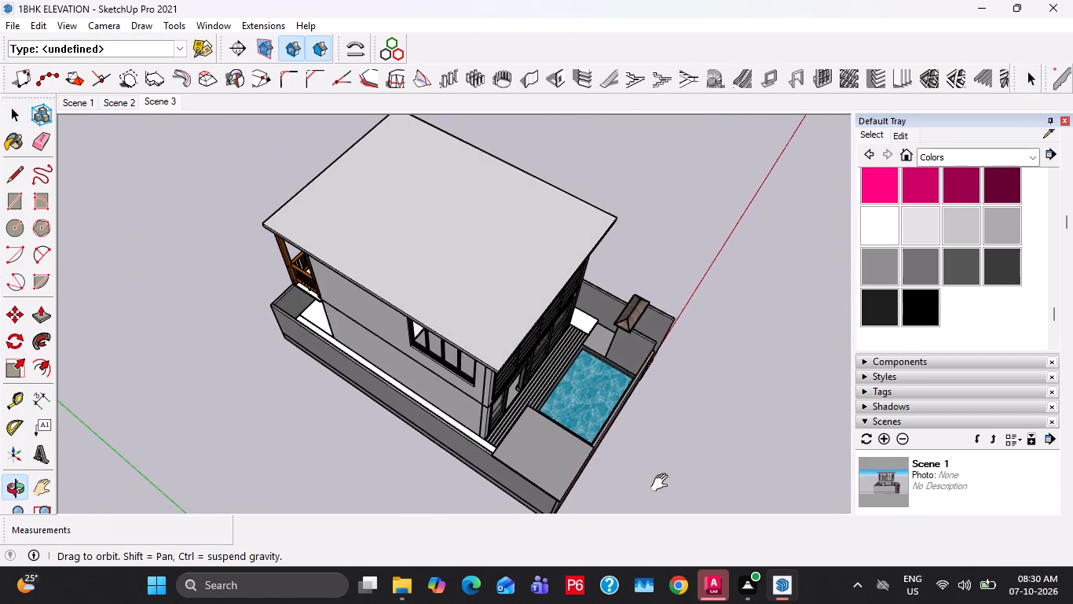
pyautogui.moveTo(663, 483); pyautogui.dragTo(663, 484, button='middle')
pyautogui.scroll(-1, 663, 484)
pyautogui.moveTo(661, 484); pyautogui.dragTo(653, 448, button='middle')
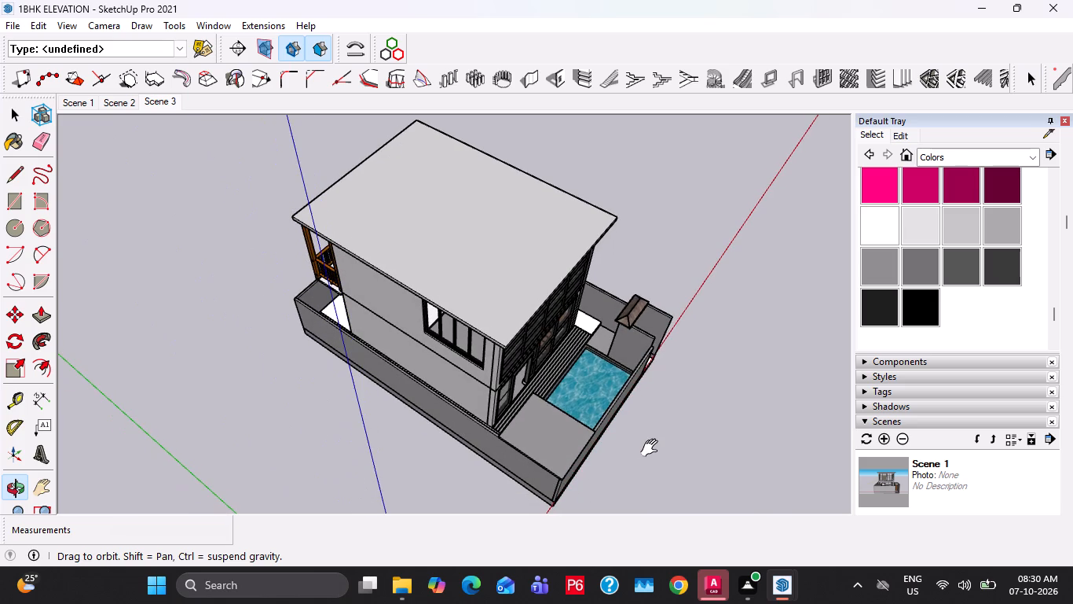
pyautogui.moveTo(653, 448); pyautogui.dragTo(653, 454, button='middle')
pyautogui.click(889, 444)
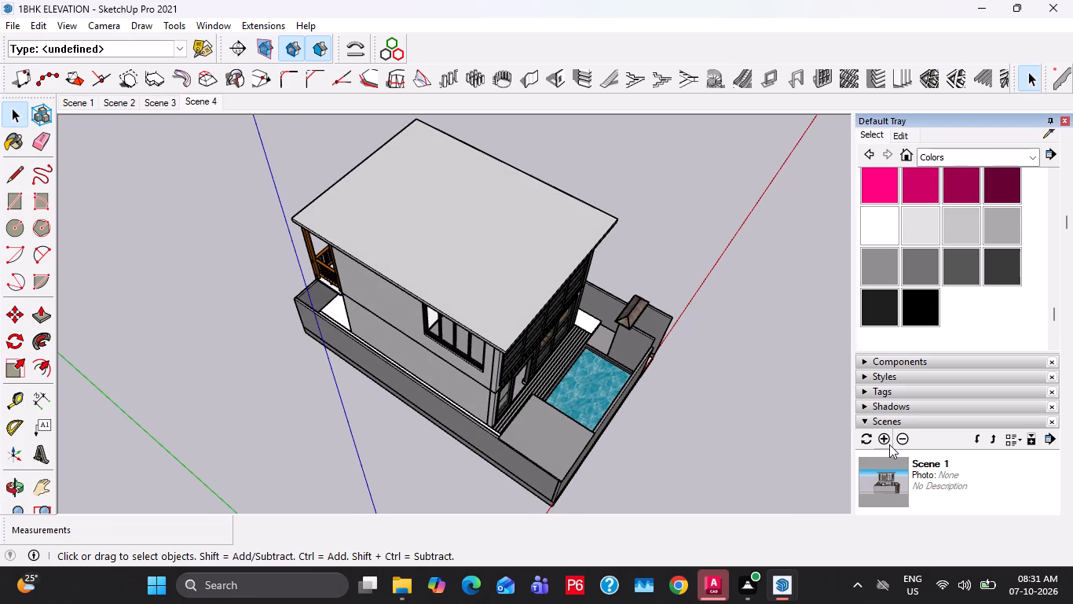
# Recall Scene 1 and start a 2D graphic export, choosing the Desktop > FUJI > saketh folder as the destination.
pyautogui.scroll(-2, 889, 451)
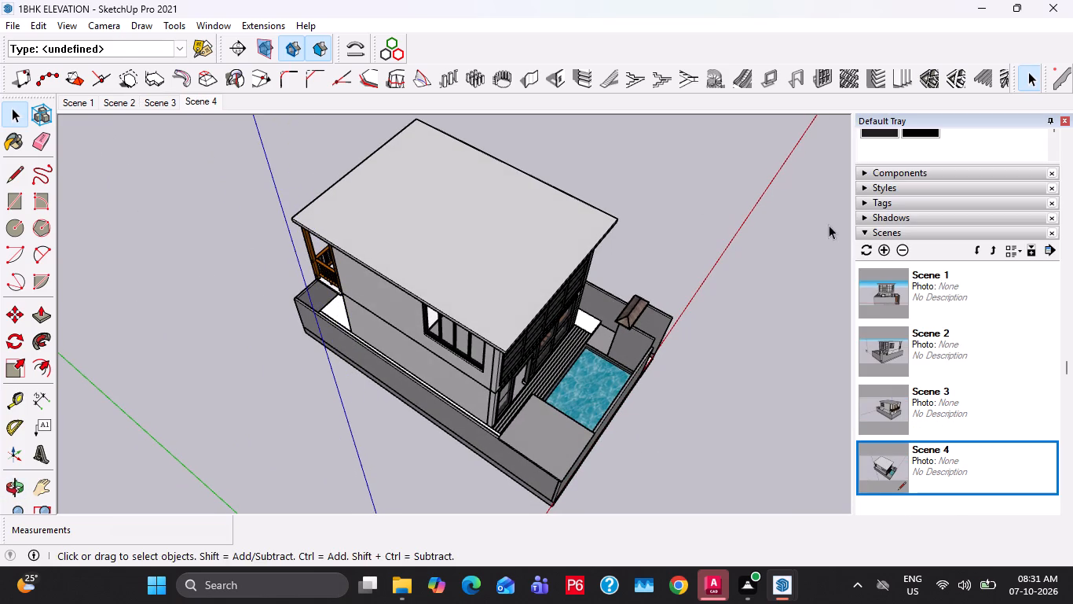
pyautogui.click(82, 101)
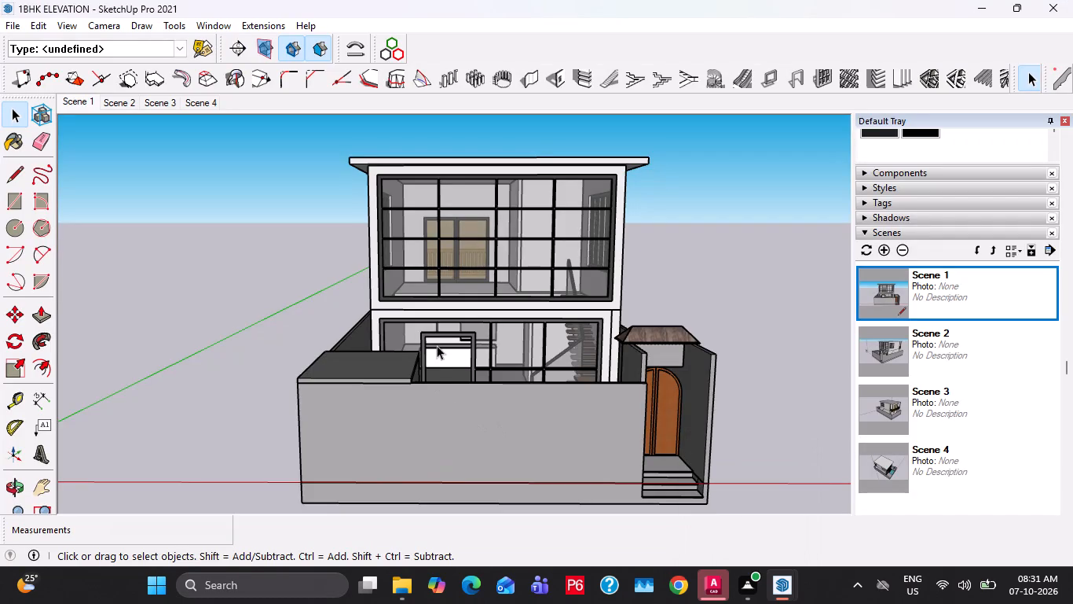
pyautogui.click(15, 25)
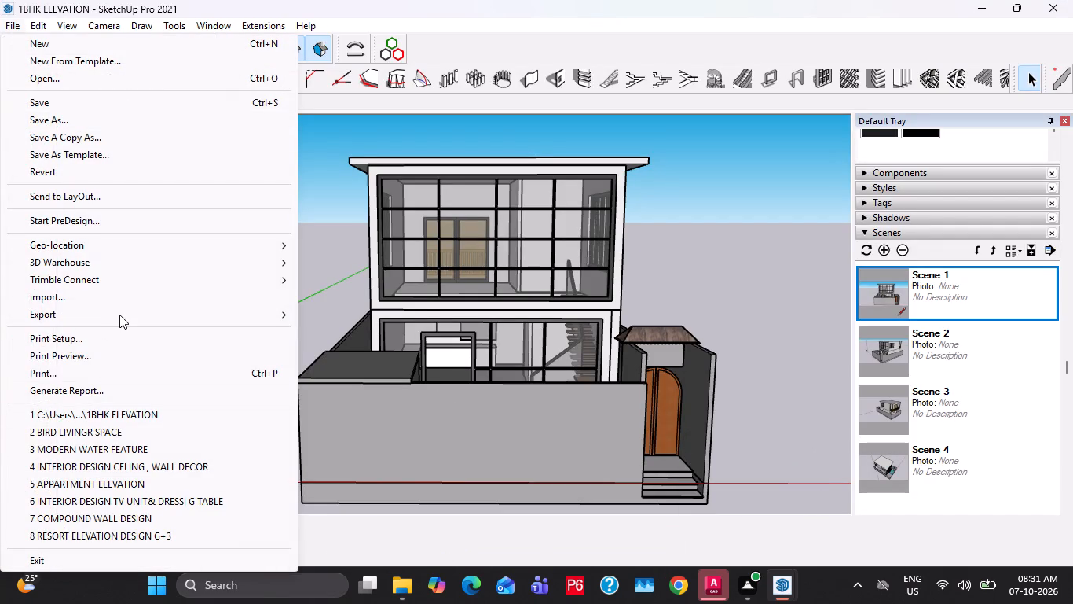
pyautogui.click(121, 311)
pyautogui.click(366, 333)
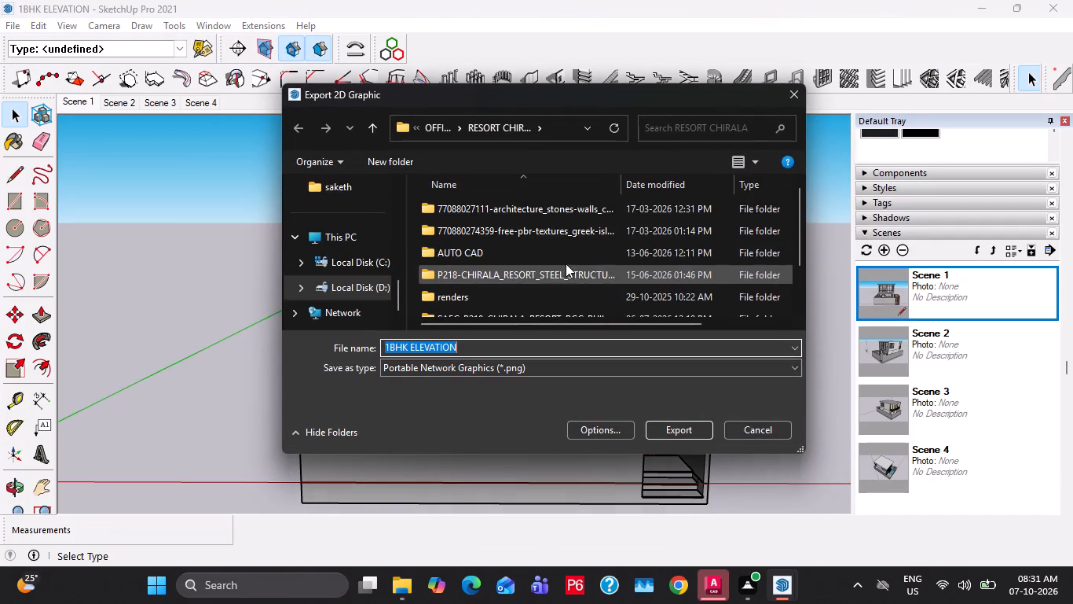
pyautogui.scroll(-4, 430, 261)
pyautogui.scroll(4, 480, 266)
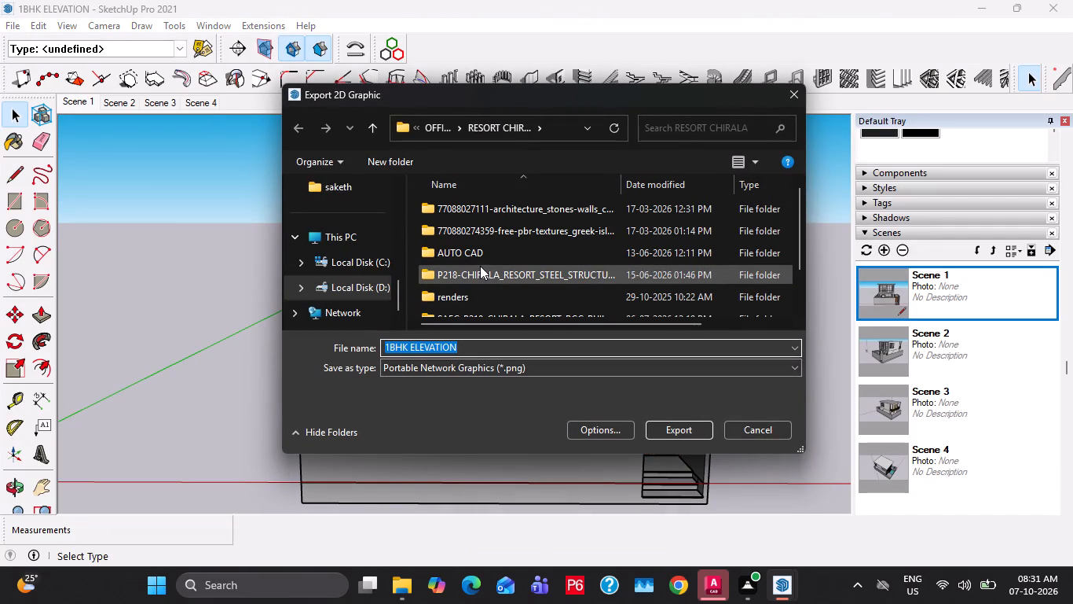
pyautogui.scroll(3, 480, 266)
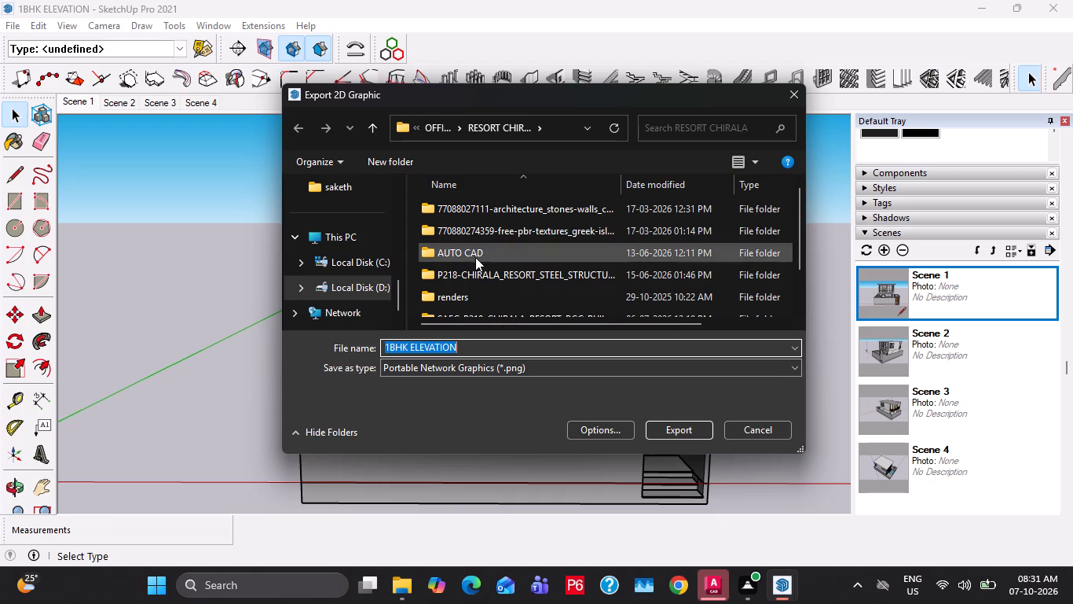
pyautogui.scroll(-3, 339, 241)
pyautogui.click(358, 212)
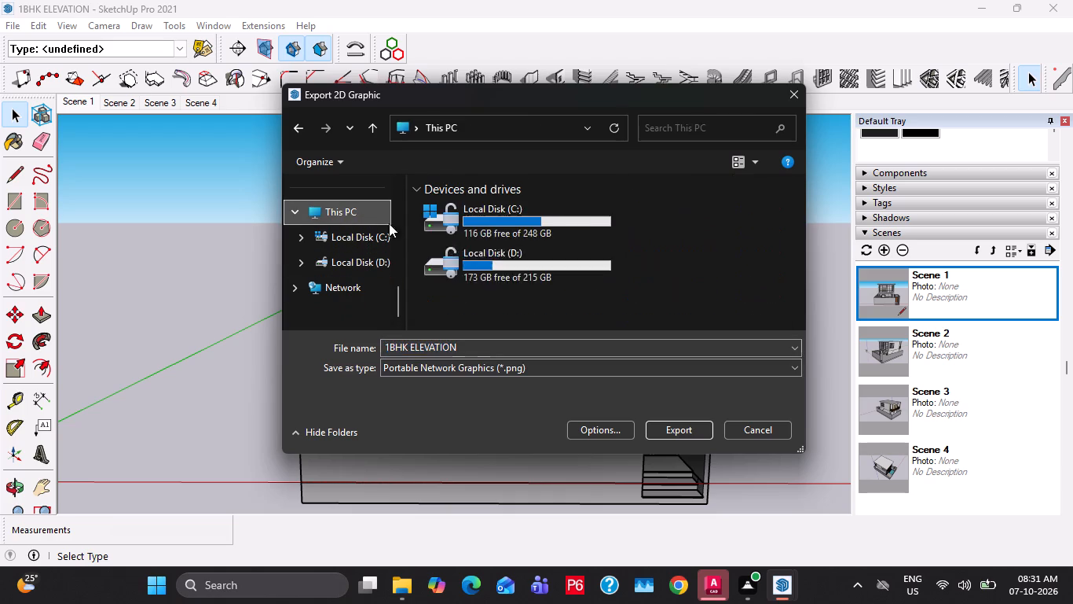
pyautogui.doubleClick(510, 264)
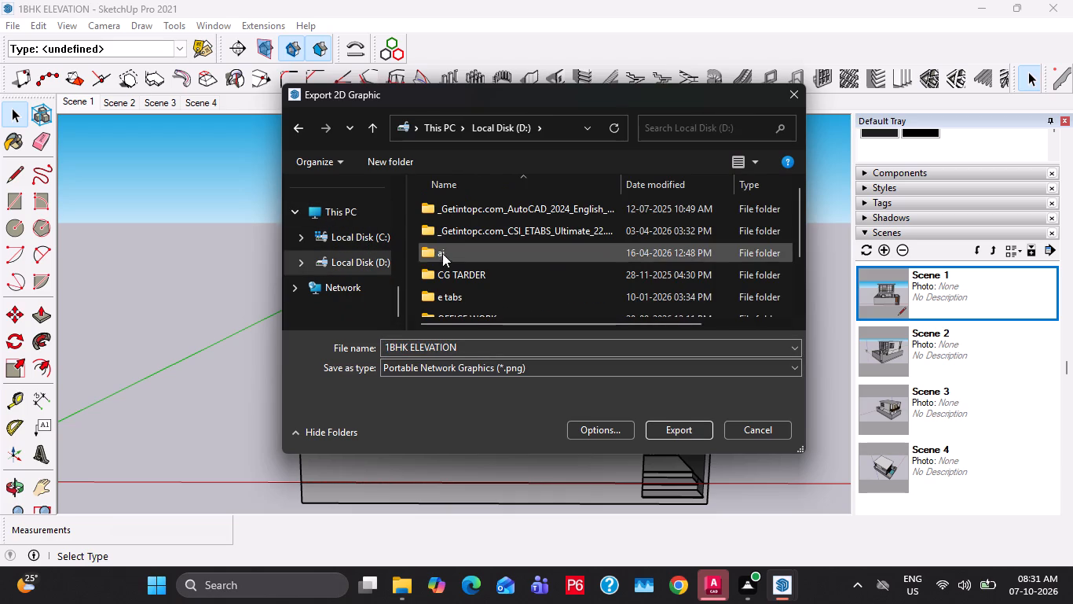
pyautogui.scroll(7, 368, 251)
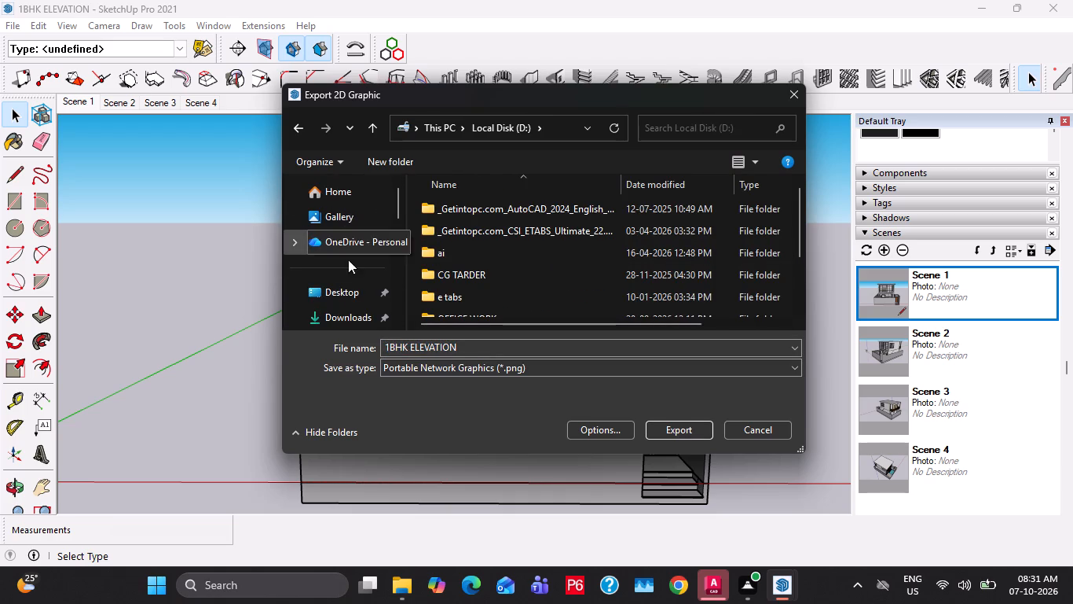
pyautogui.click(359, 279)
pyautogui.click(354, 285)
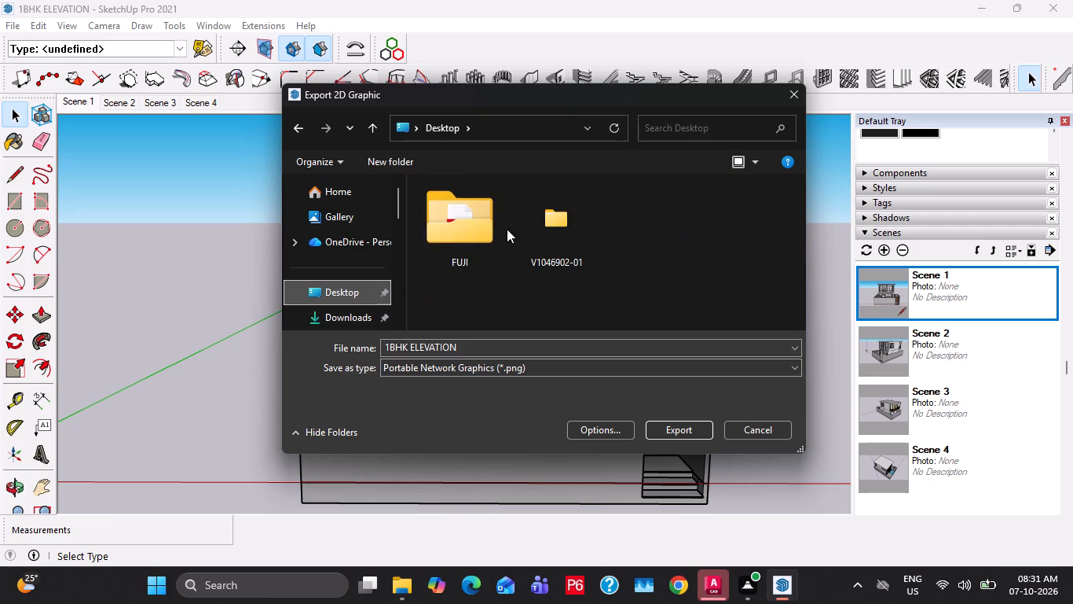
pyautogui.doubleClick(482, 229)
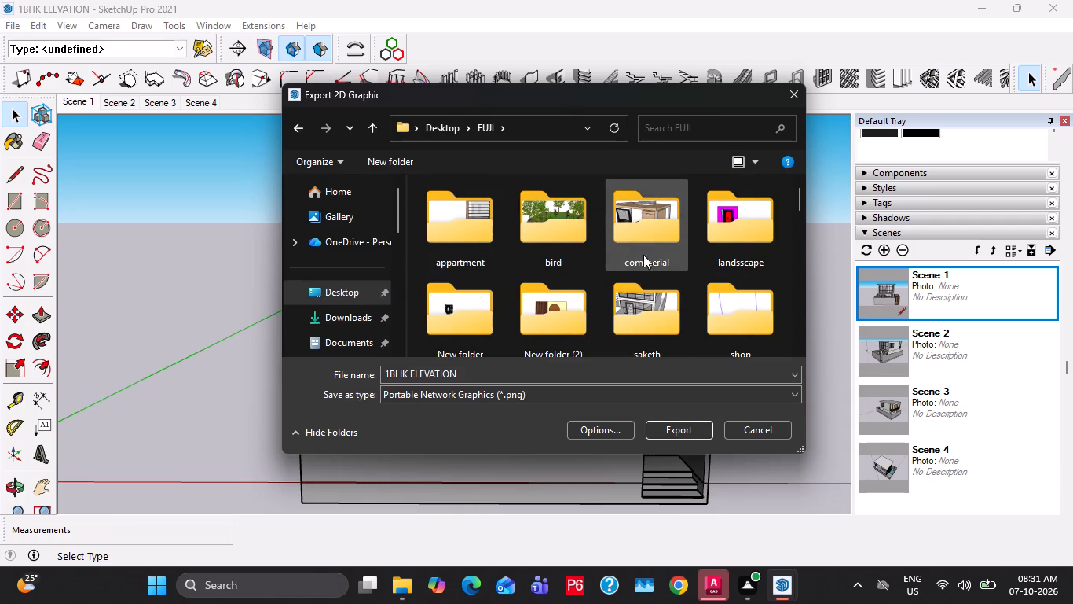
pyautogui.scroll(-2, 620, 295)
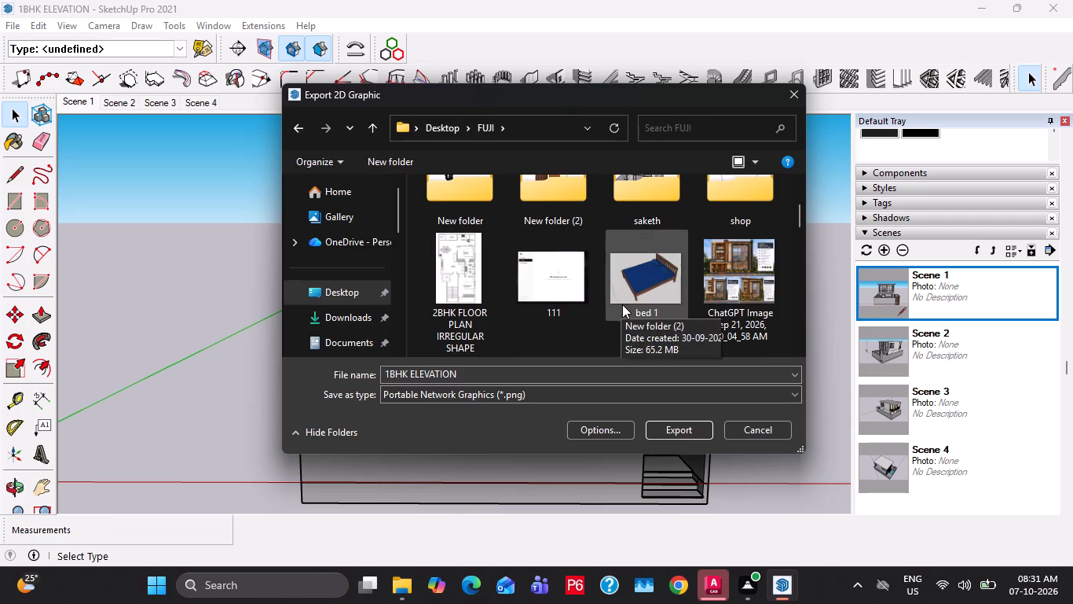
pyautogui.scroll(2, 601, 305)
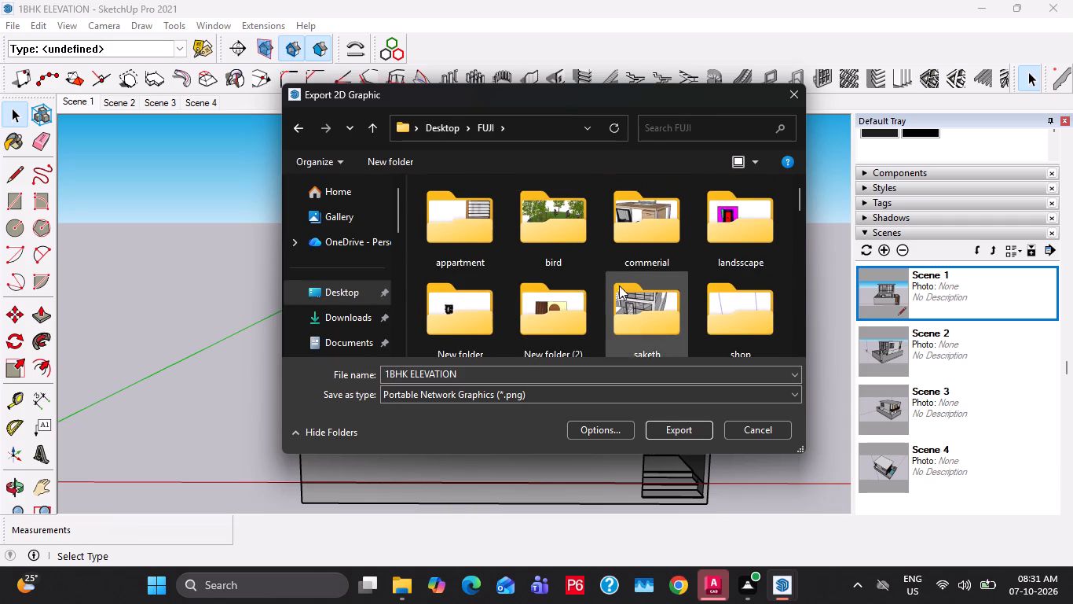
pyautogui.scroll(-3, 619, 285)
pyautogui.scroll(3, 619, 285)
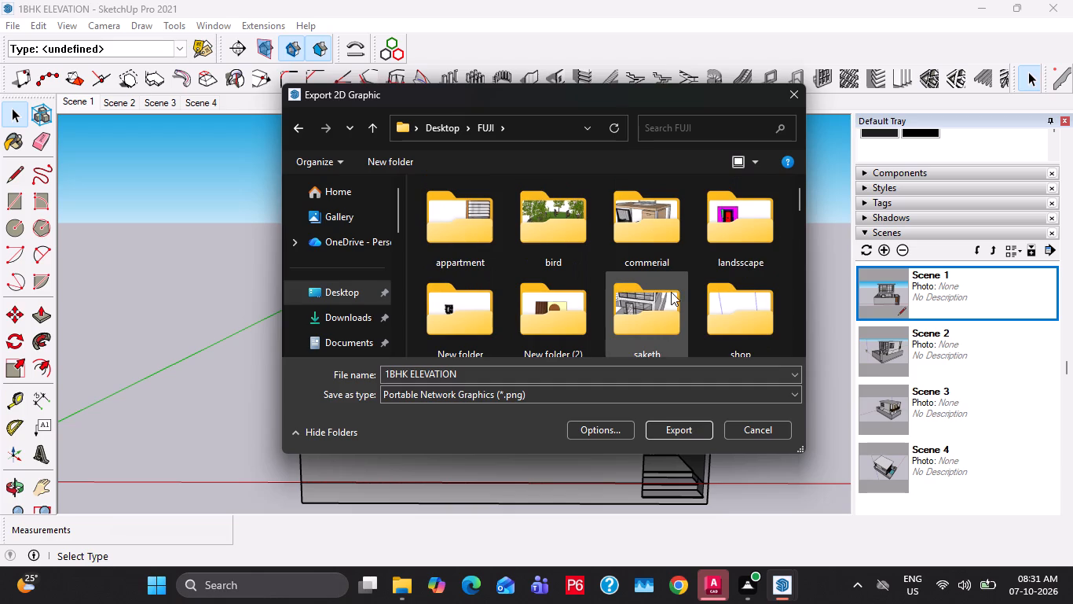
pyautogui.click(671, 292)
pyautogui.scroll(-1, 671, 292)
pyautogui.click(671, 292)
# Name the Scene 1 image 1BHK ELEVATION-1 and export it as a PNG.
pyautogui.doubleClick(524, 370)
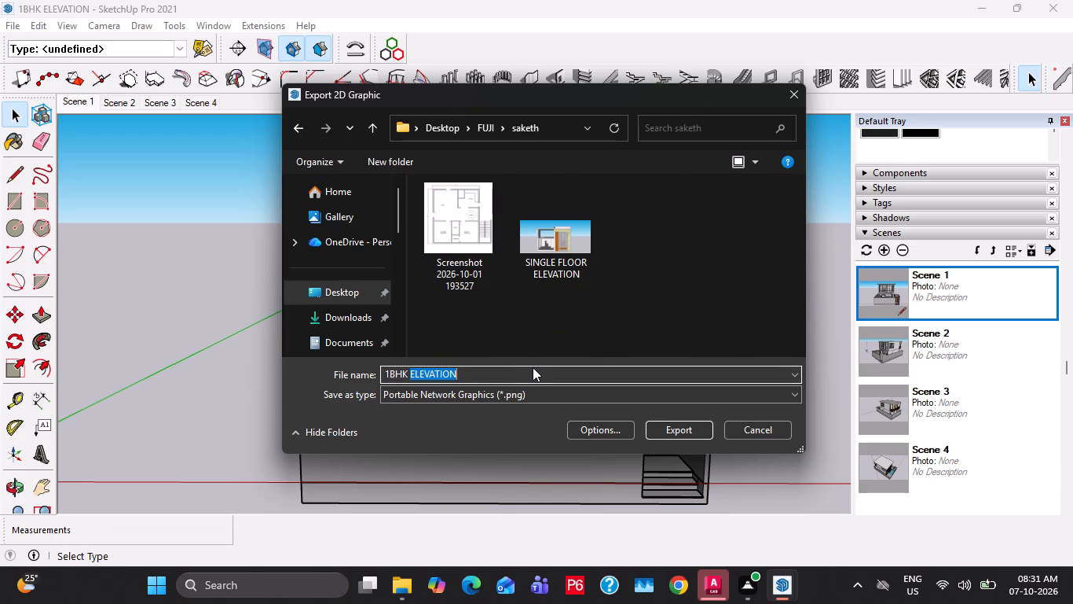
pyautogui.click(533, 367)
pyautogui.click(535, 366)
pyautogui.press('-')
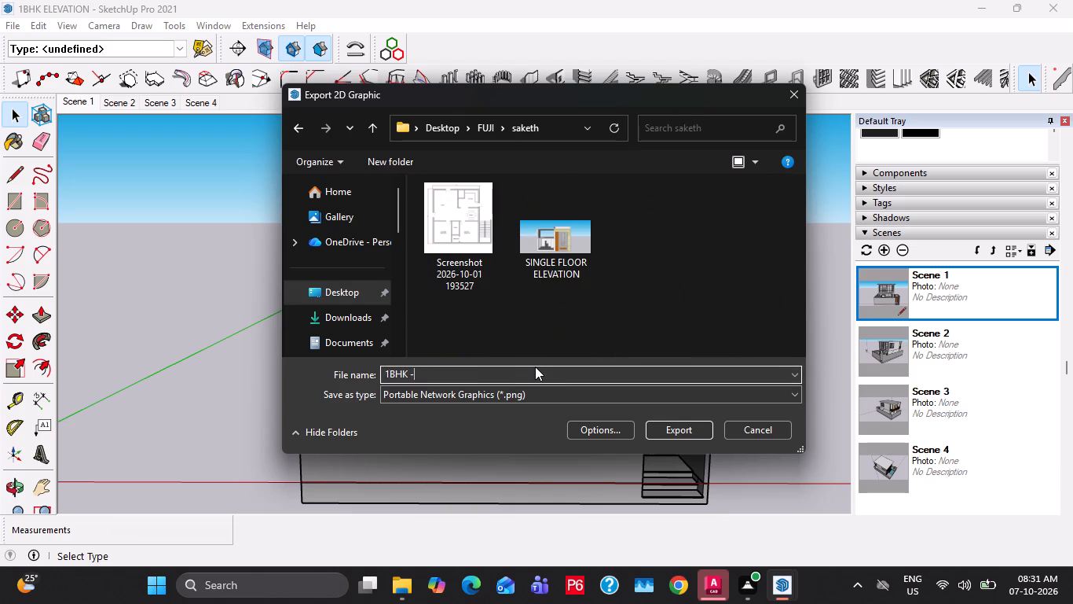
pyautogui.hotkey('ctrl', 'z')
pyautogui.click(534, 366)
pyautogui.click(510, 375)
pyautogui.write('-1')
pyautogui.click(678, 434)
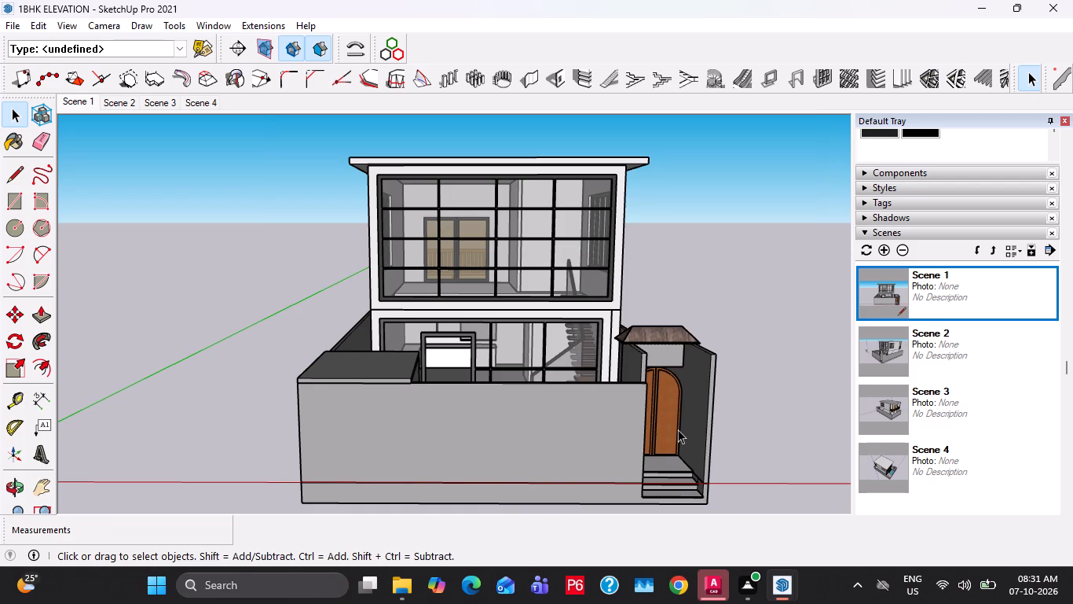
# Recall Scene 2 and export it as a PNG named 1BHK ELEVATION-2 in the same saketh folder.
pyautogui.moveTo(559, 415); pyautogui.dragTo(579, 477, button='middle')
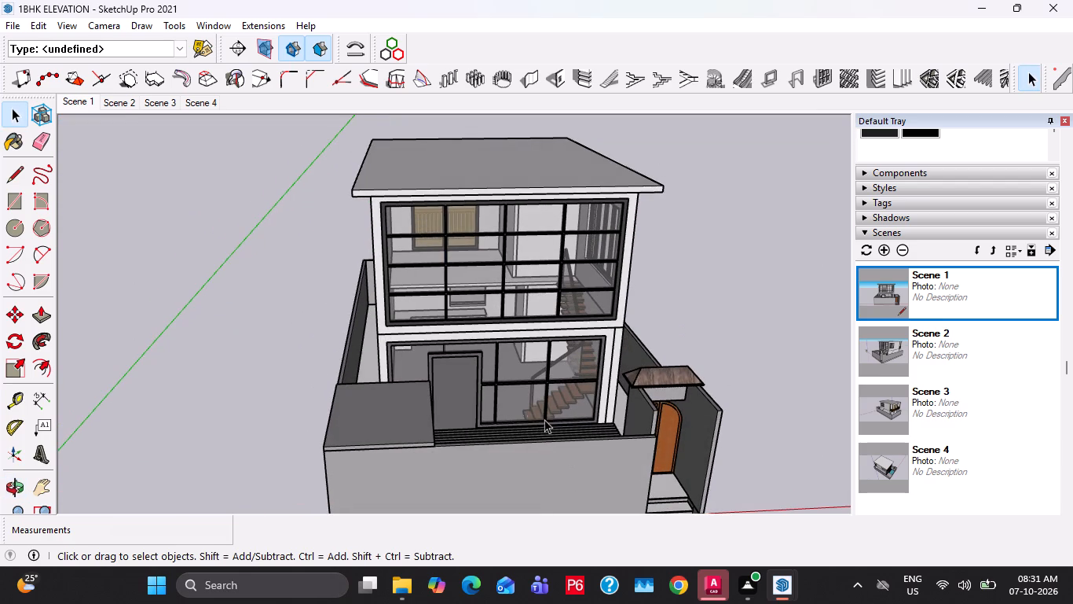
pyautogui.click(120, 109)
pyautogui.click(118, 109)
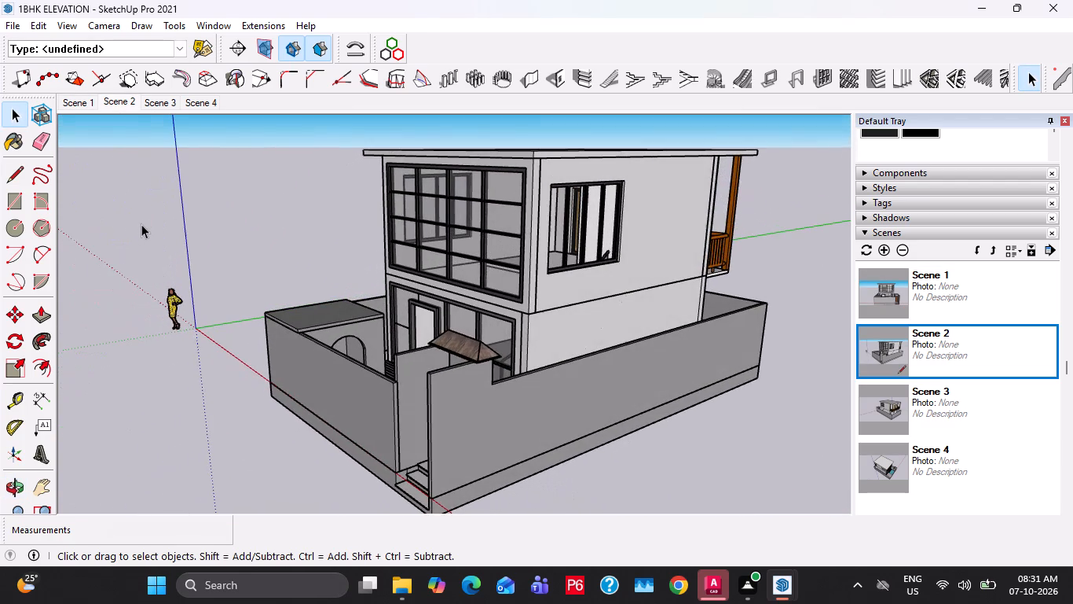
pyautogui.click(20, 27)
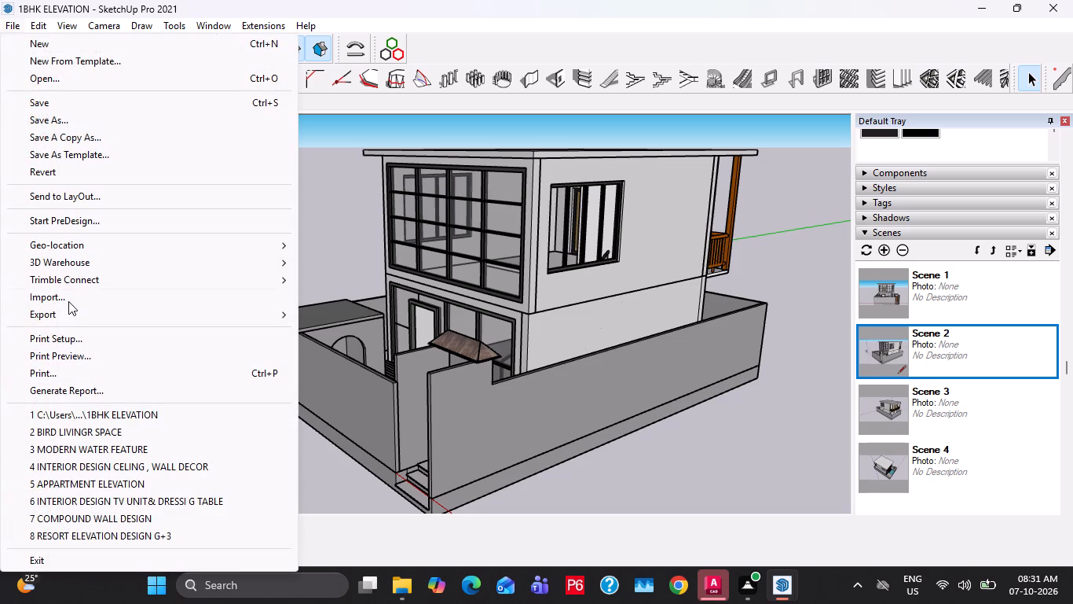
pyautogui.click(66, 311)
pyautogui.click(367, 341)
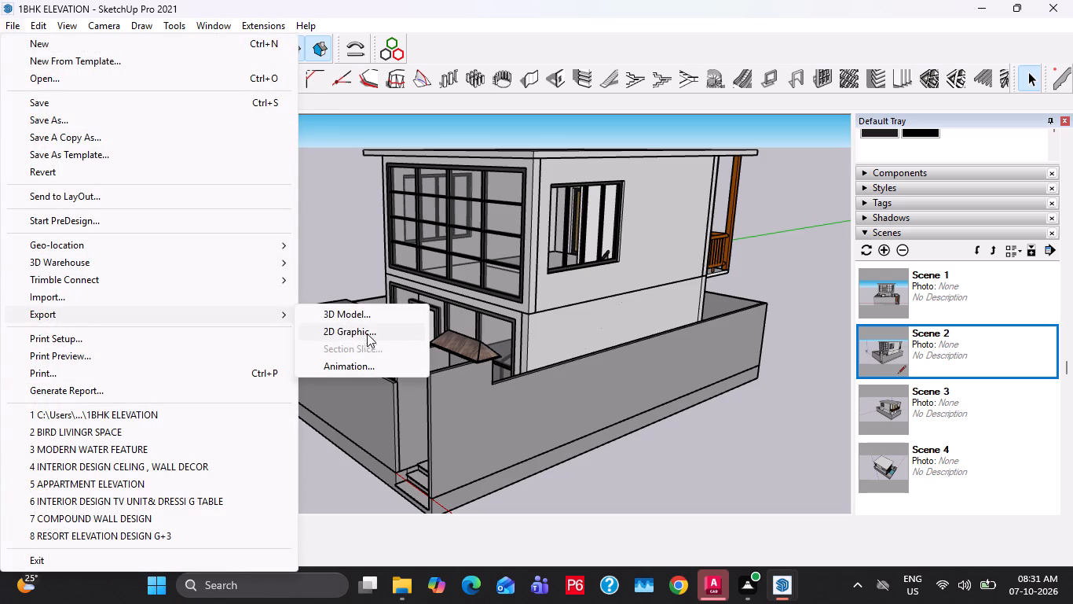
pyautogui.click(367, 331)
pyautogui.click(551, 333)
pyautogui.click(536, 349)
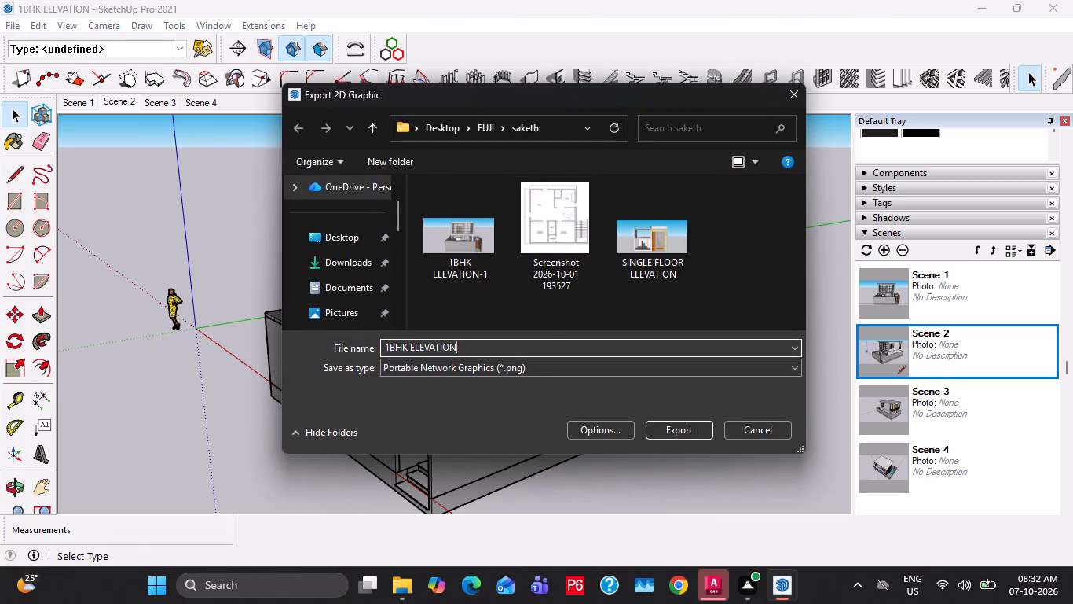
pyautogui.write('-2')
pyautogui.click(697, 430)
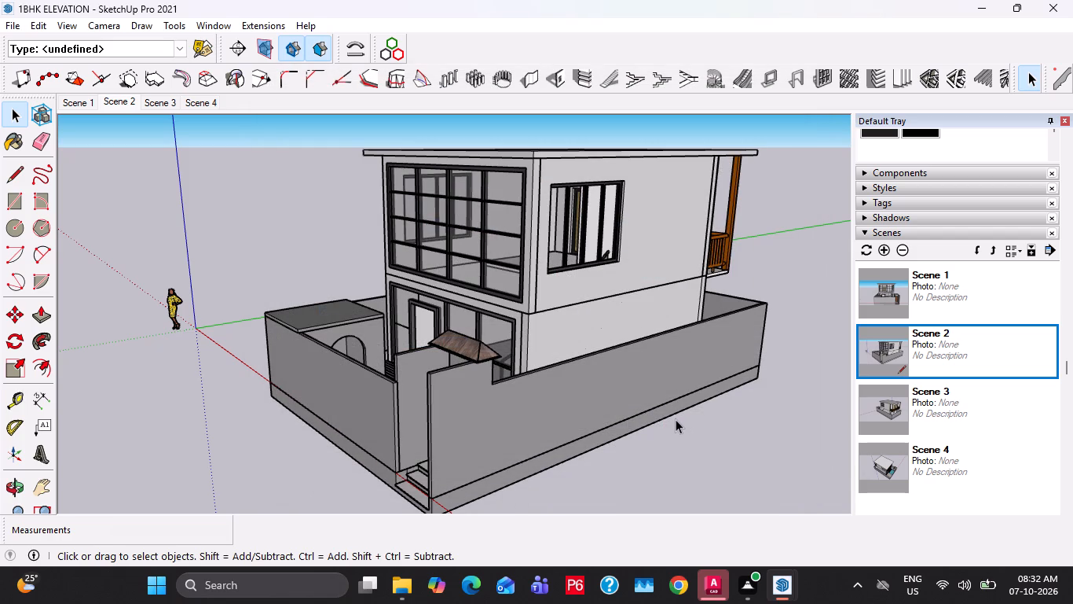
# Recall Scene 3, the rear corner view, and export it as a PNG named 1BHK ELEVATION-3 in the saketh folder.
pyautogui.moveTo(482, 398); pyautogui.dragTo(925, 495, button='middle')
pyautogui.scroll(-1, 705, 444)
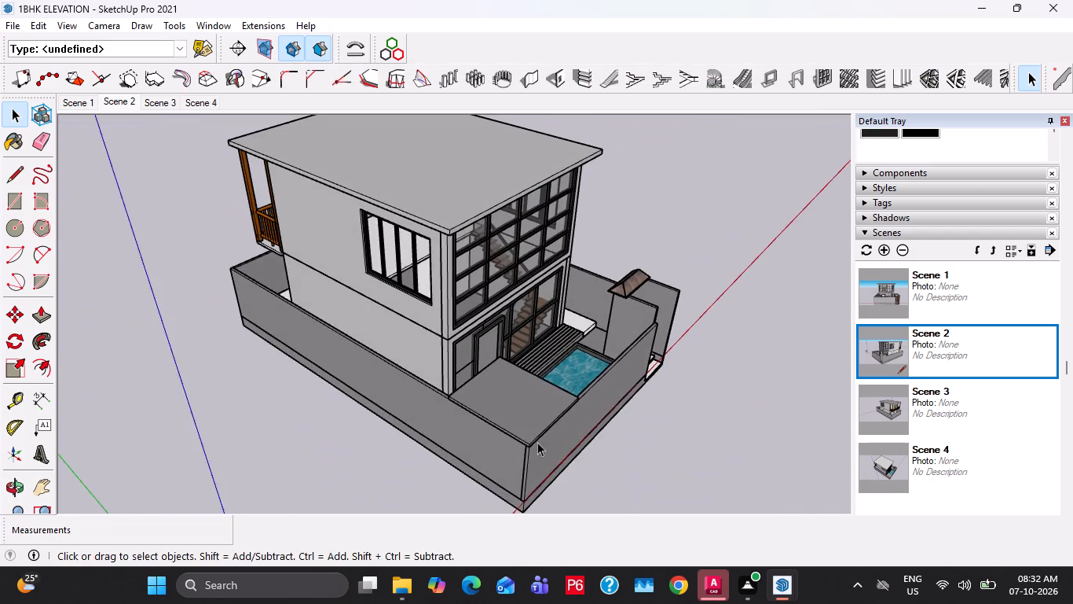
pyautogui.moveTo(522, 436); pyautogui.dragTo(526, 422, button='middle')
pyautogui.scroll(-2, 527, 422)
pyautogui.click(165, 101)
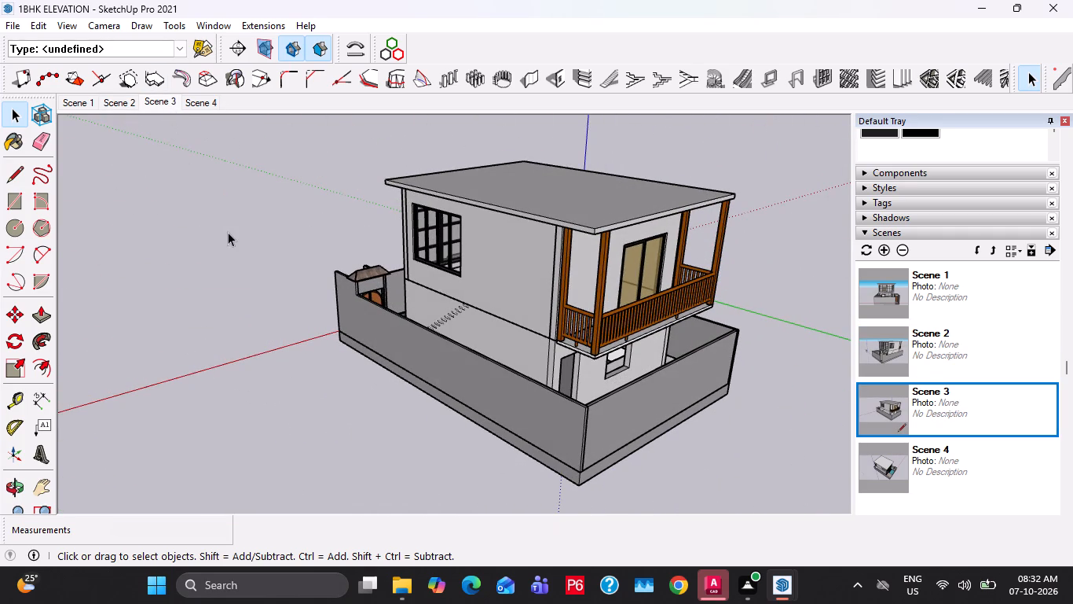
pyautogui.scroll(1, 228, 232)
pyautogui.scroll(-1, 307, 304)
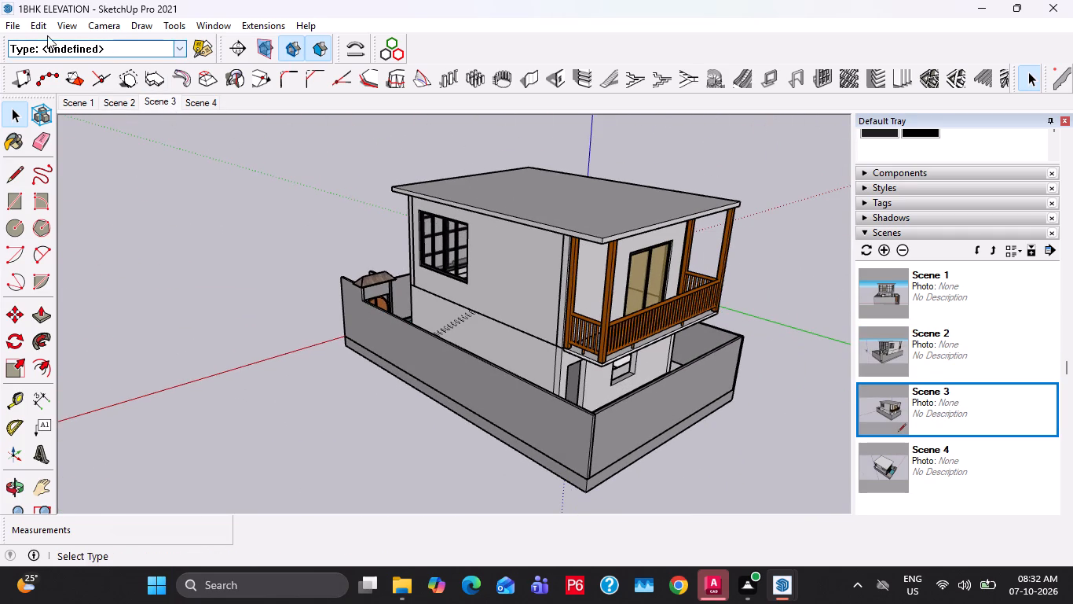
pyautogui.click(9, 28)
pyautogui.click(75, 309)
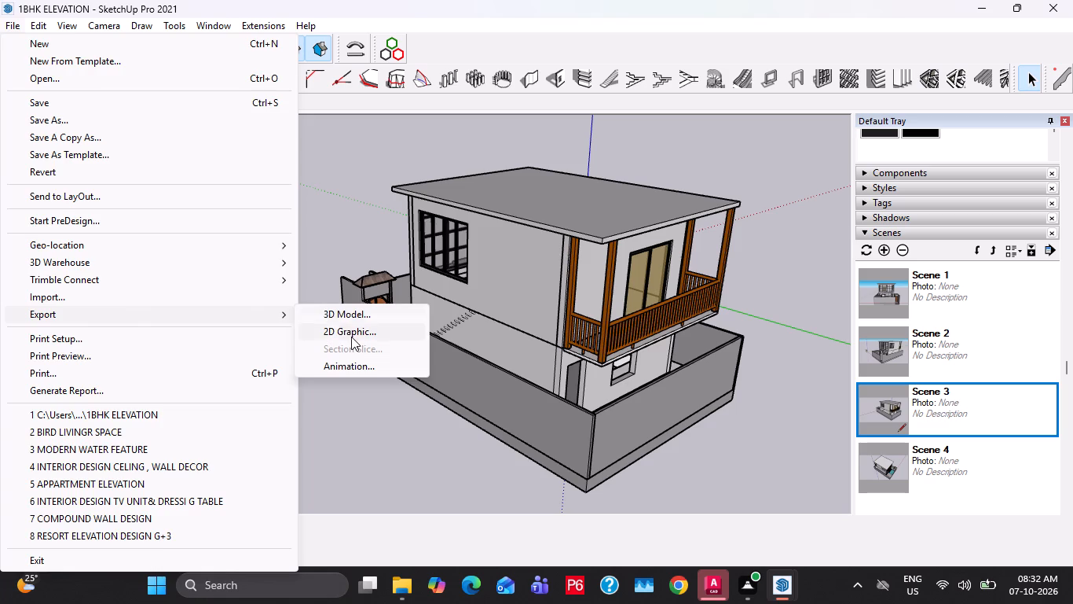
pyautogui.click(351, 337)
pyautogui.click(497, 343)
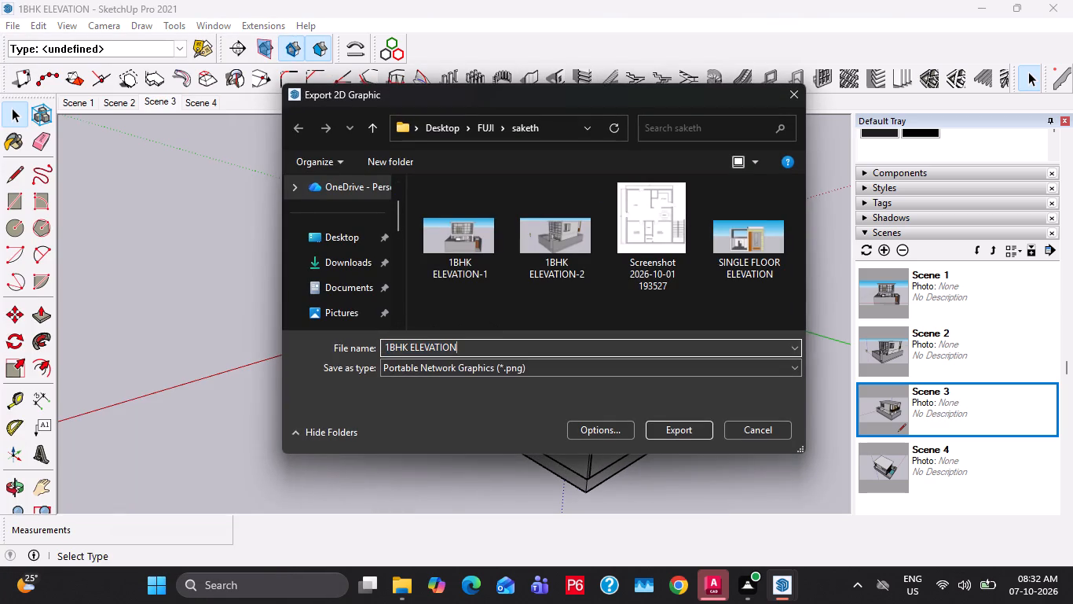
pyautogui.press('-')
pyautogui.press('3')
pyautogui.click(676, 422)
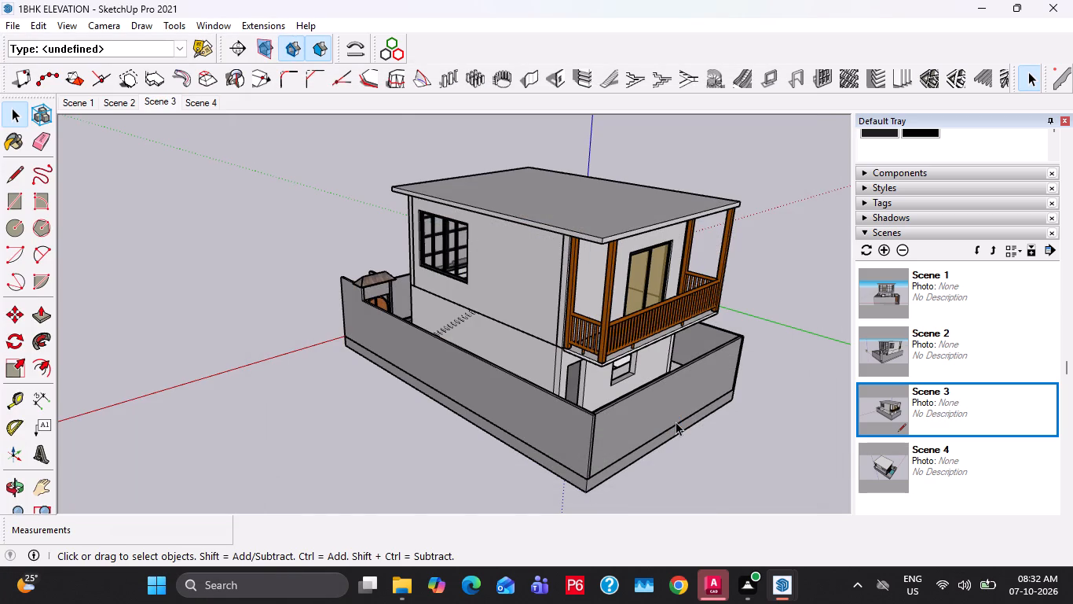
# Recall Scene 4, the high corner view over the pool, and start a 2D graphic export.
pyautogui.moveTo(673, 397); pyautogui.dragTo(405, 400, button='middle')
pyautogui.scroll(-3, 383, 374)
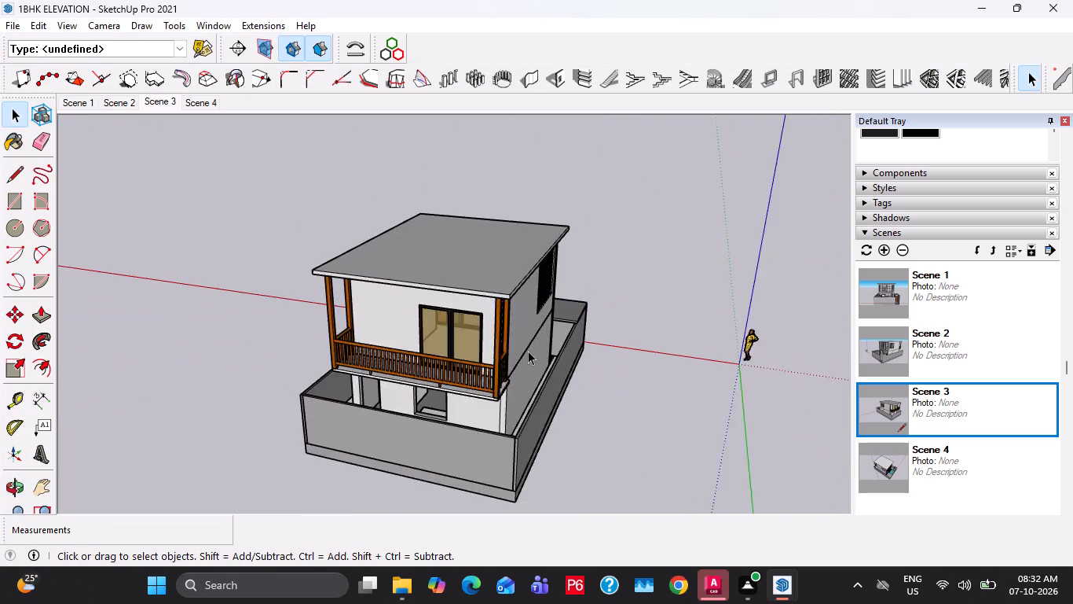
pyautogui.moveTo(524, 351); pyautogui.dragTo(374, 378, button='middle')
pyautogui.click(219, 103)
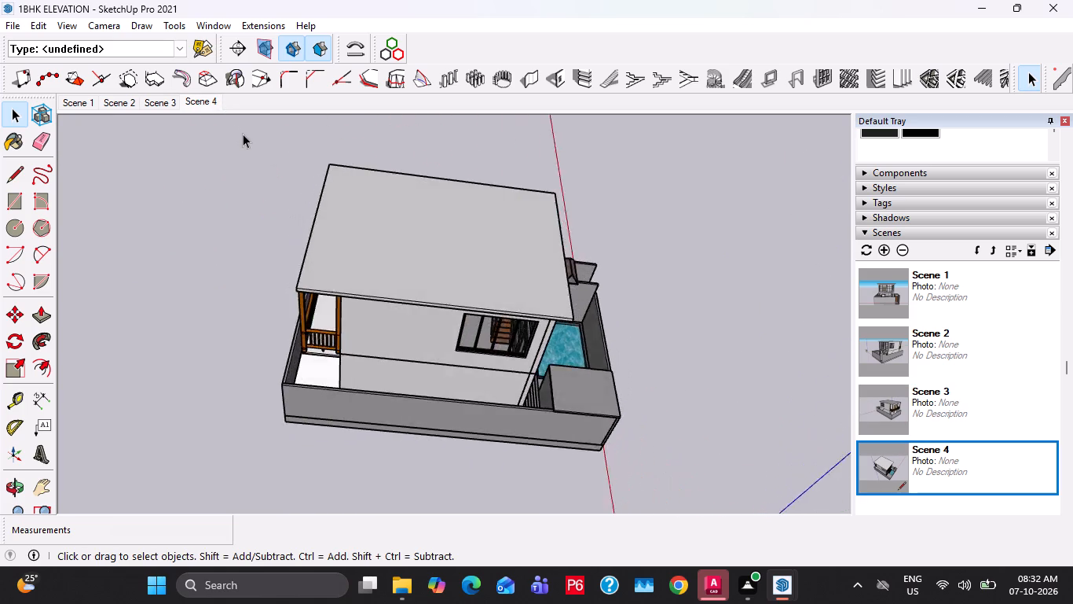
pyautogui.rightClick(201, 105)
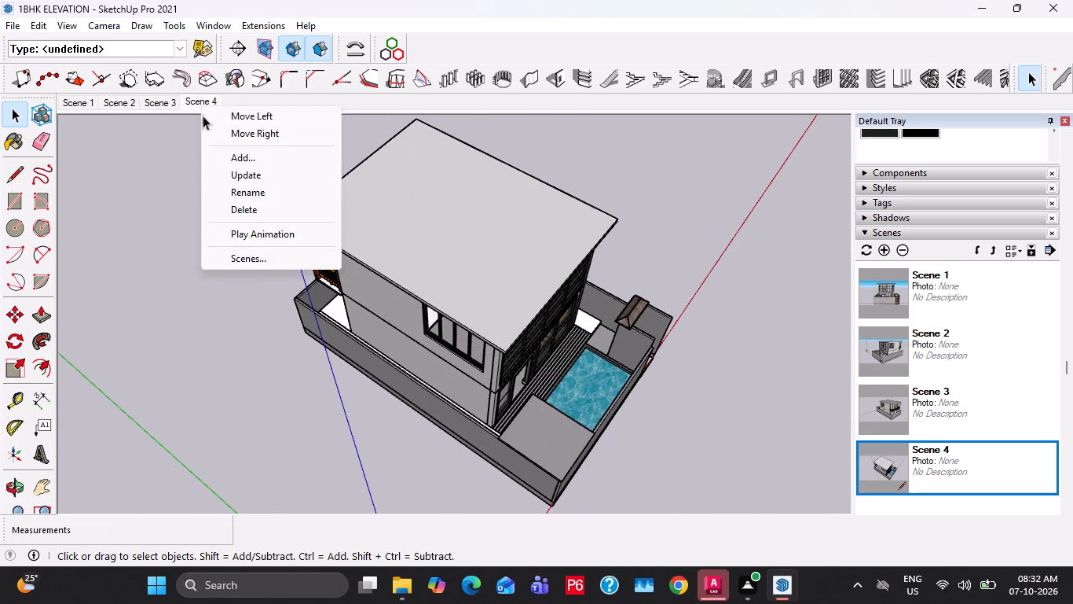
pyautogui.click(13, 28)
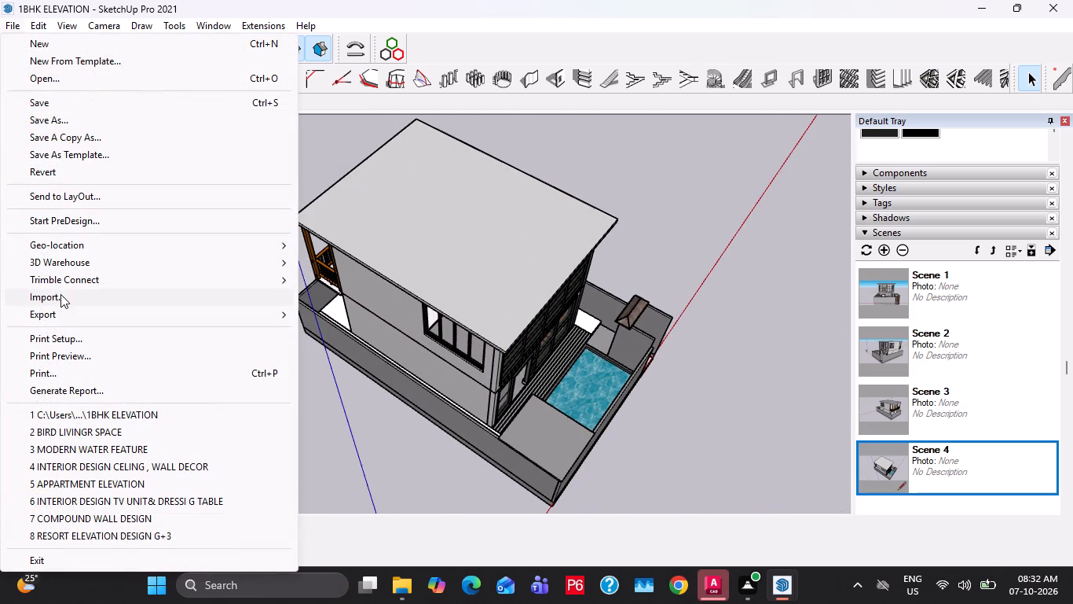
pyautogui.click(60, 308)
pyautogui.click(339, 330)
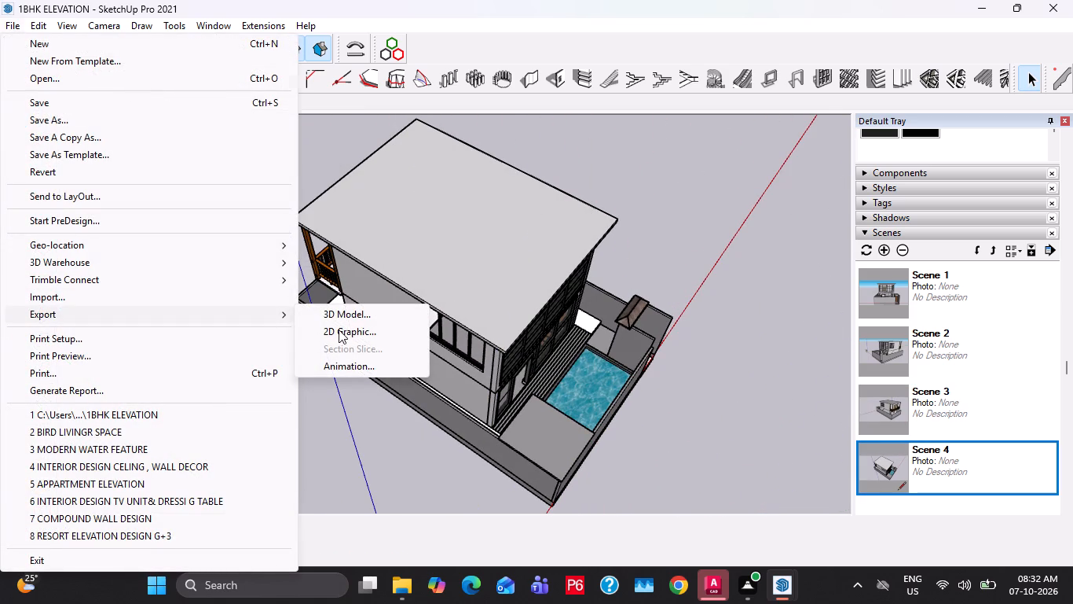
# Name the Scene 4 image 1BHK ELEVATION-4 and export it as a PNG to the saketh folder.
pyautogui.click(510, 350)
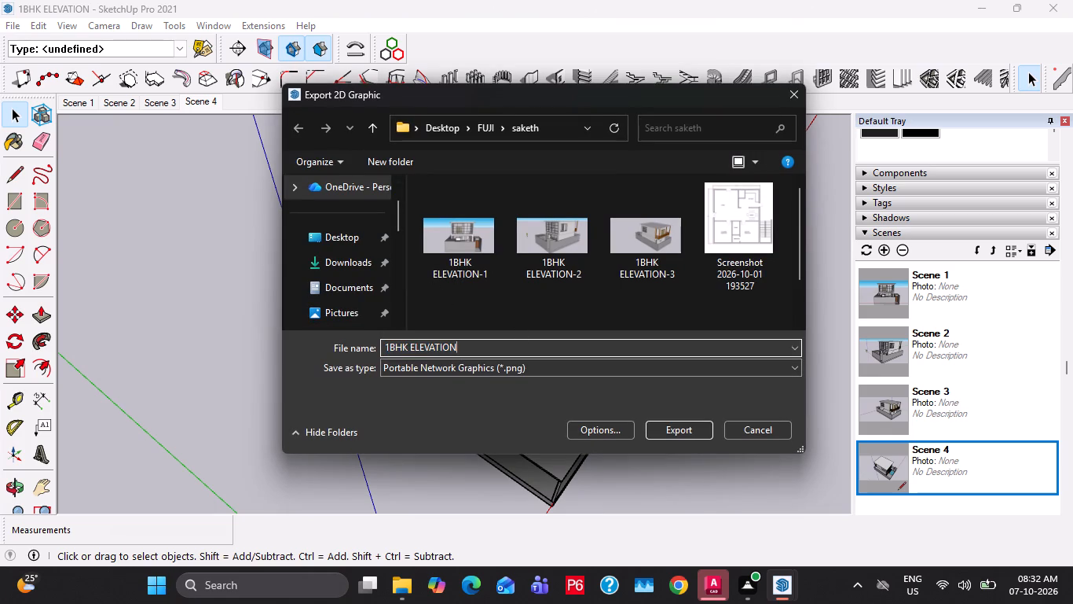
pyautogui.press('-')
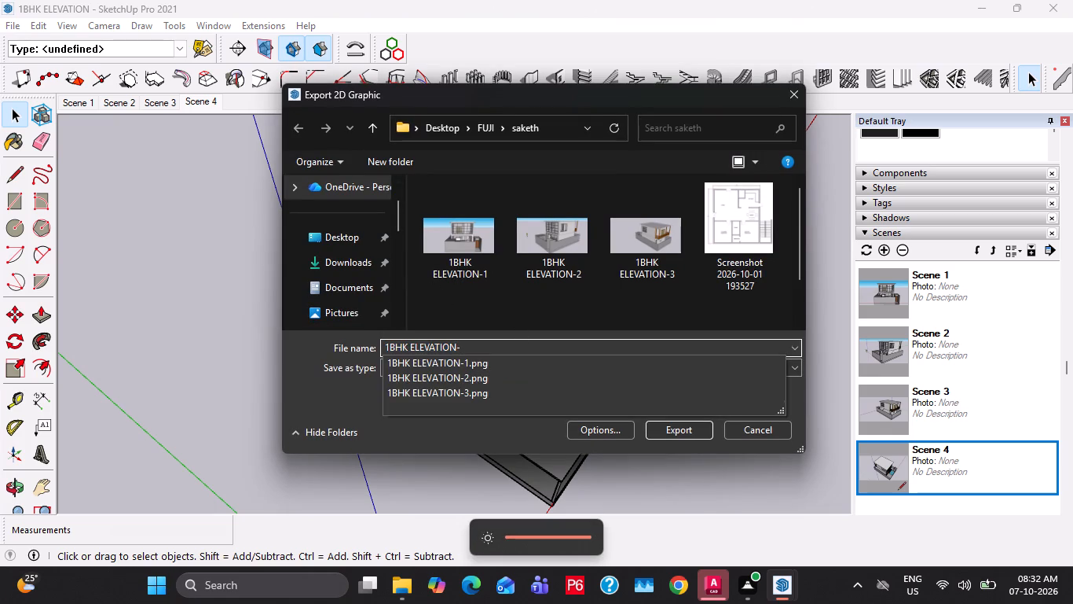
pyautogui.press('3')
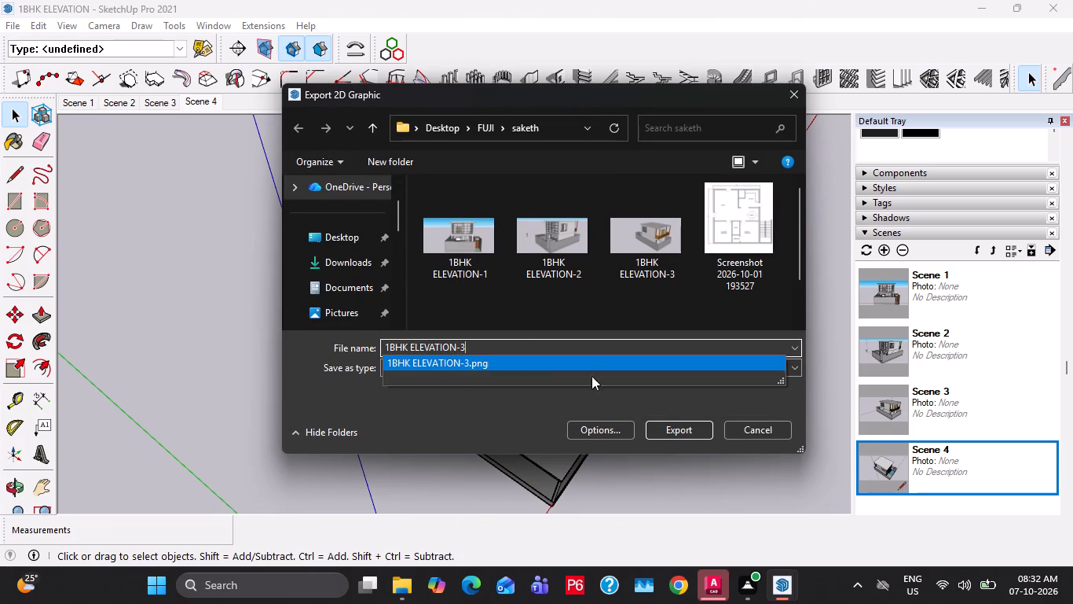
pyautogui.click(675, 430)
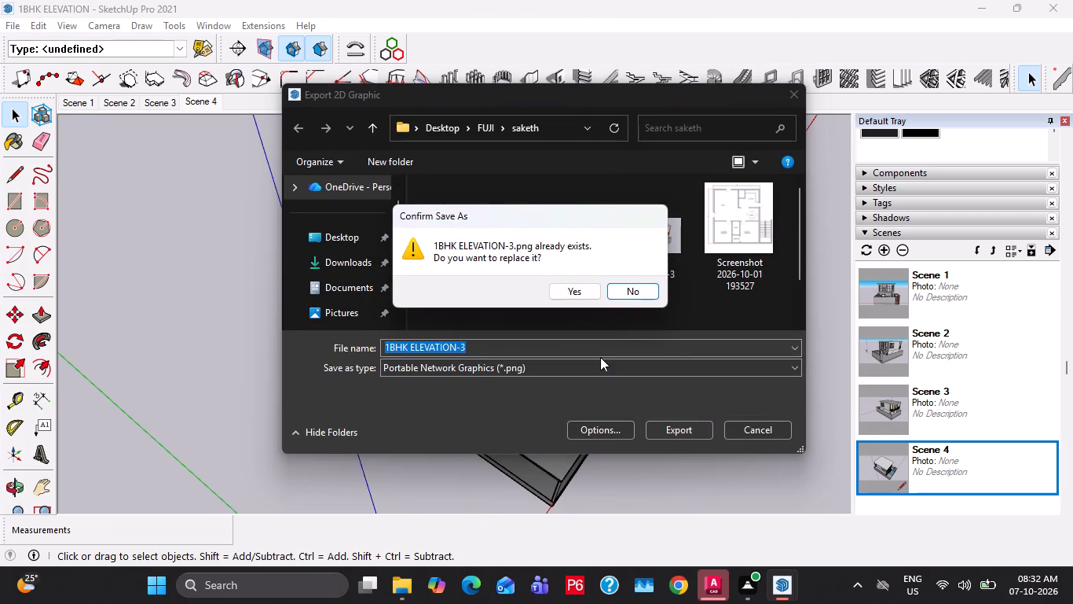
pyautogui.click(620, 298)
pyautogui.click(523, 343)
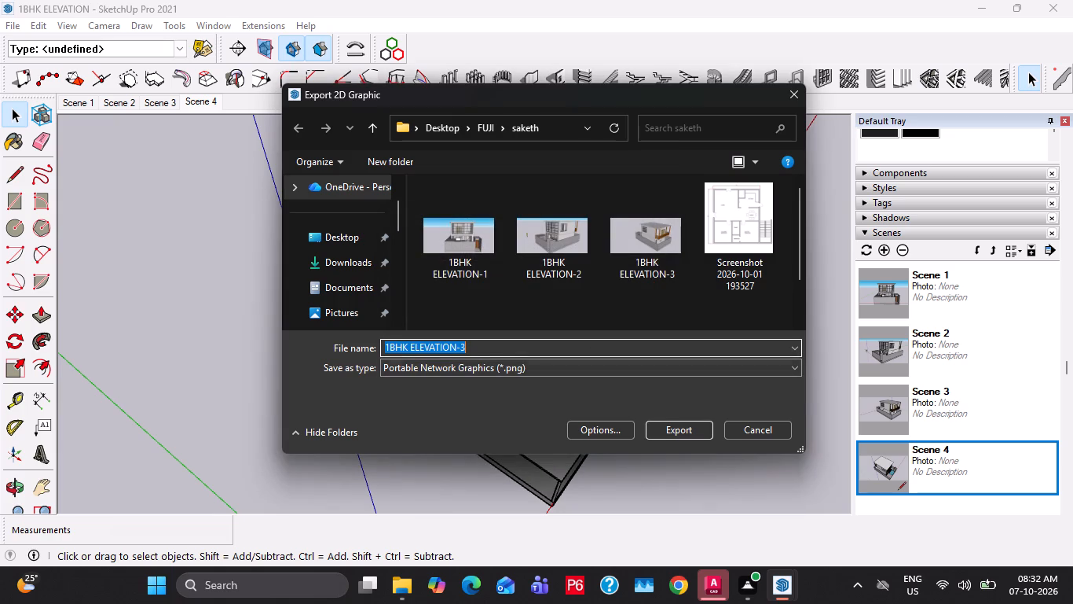
pyautogui.click(523, 343)
pyautogui.press('BackSpace')
pyautogui.press('4')
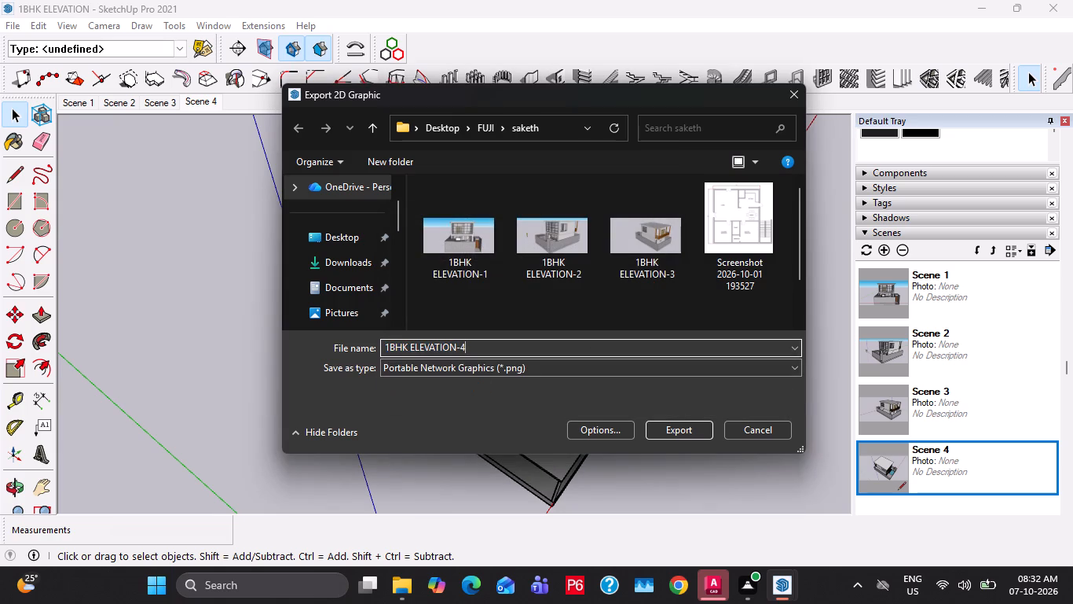
pyautogui.click(664, 425)
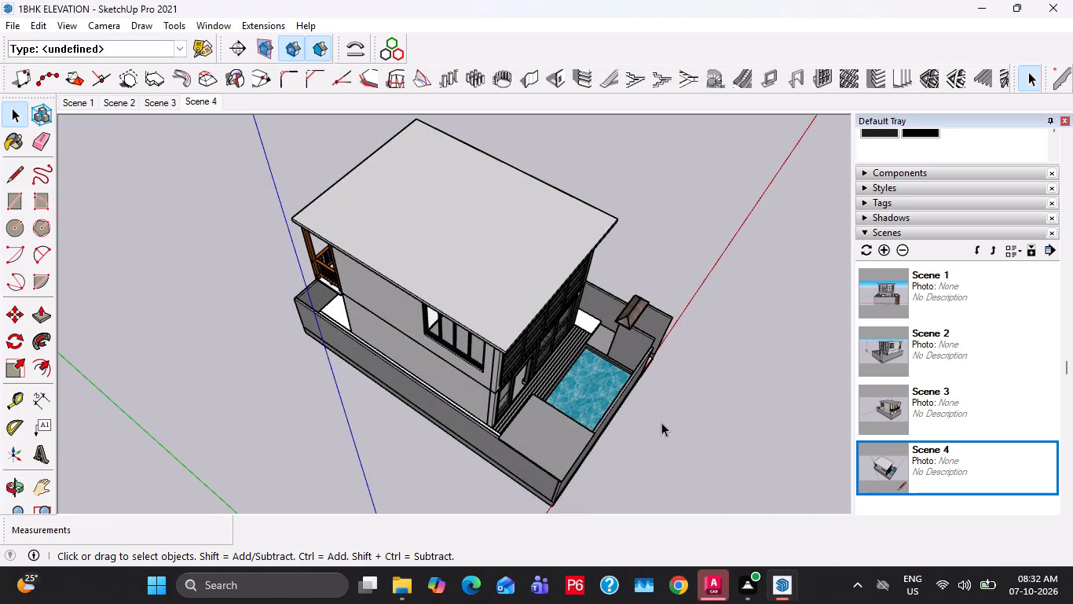
# Return to Scene 1 and play the scene animation through the saved views, stopping it at the end.
pyautogui.moveTo(683, 427); pyautogui.dragTo(646, 362, button='middle')
pyautogui.click(93, 103)
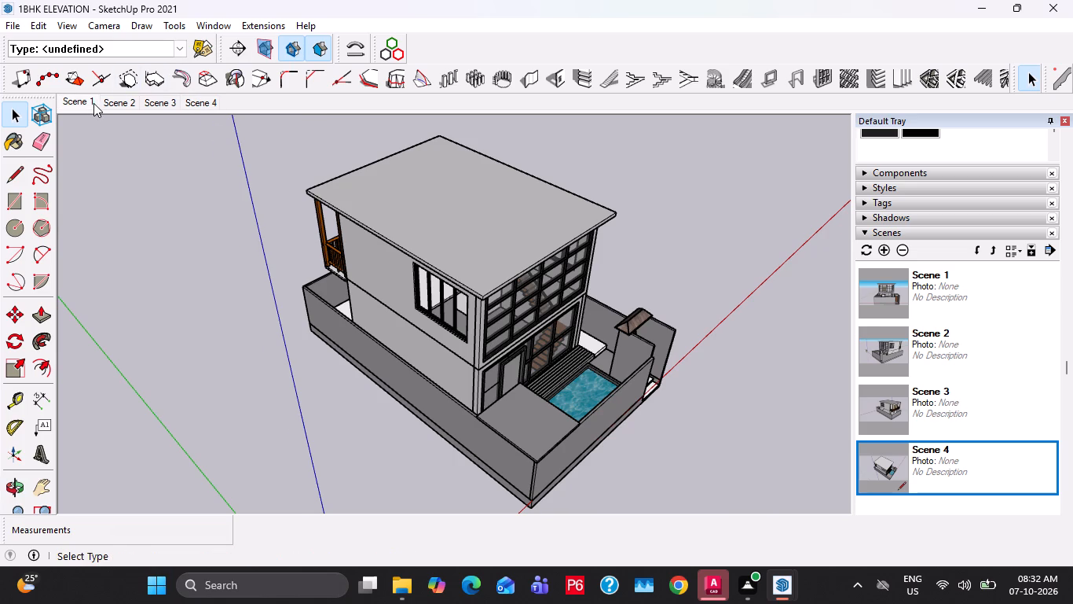
pyautogui.rightClick(80, 103)
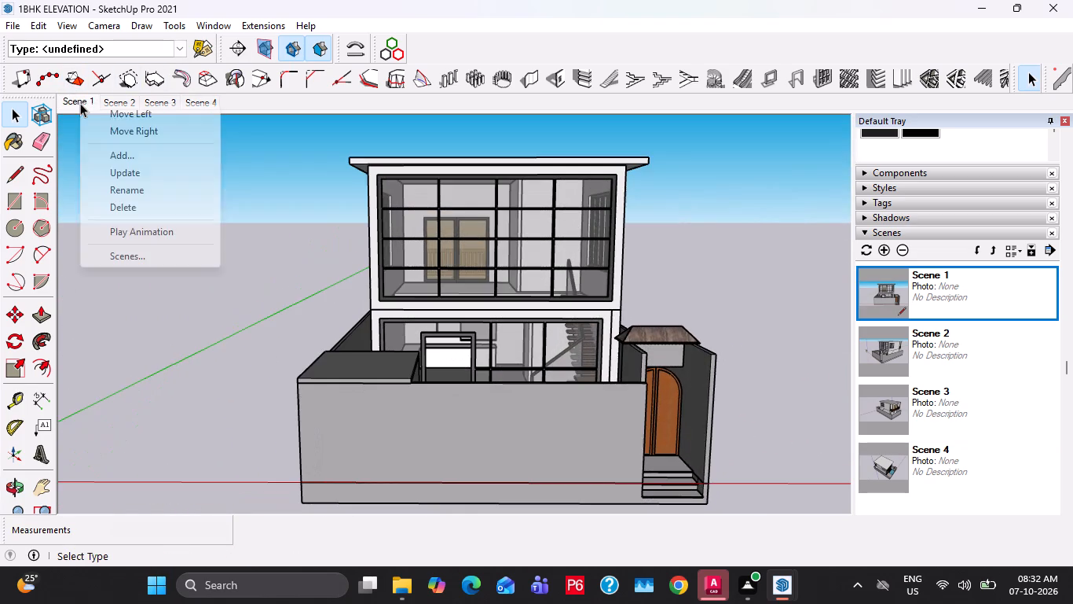
pyautogui.click(157, 230)
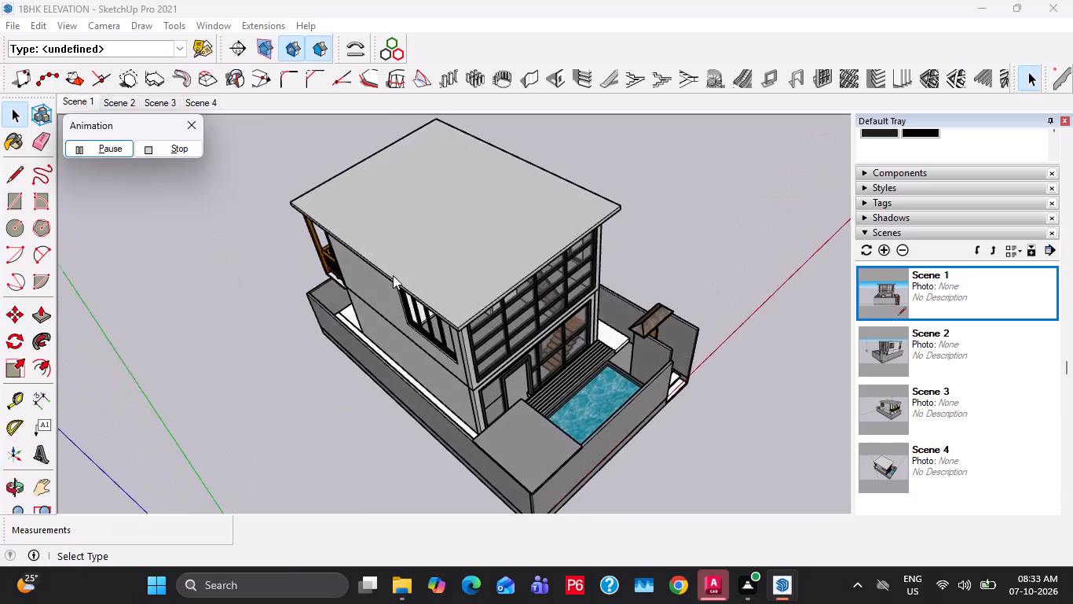
pyautogui.click(181, 149)
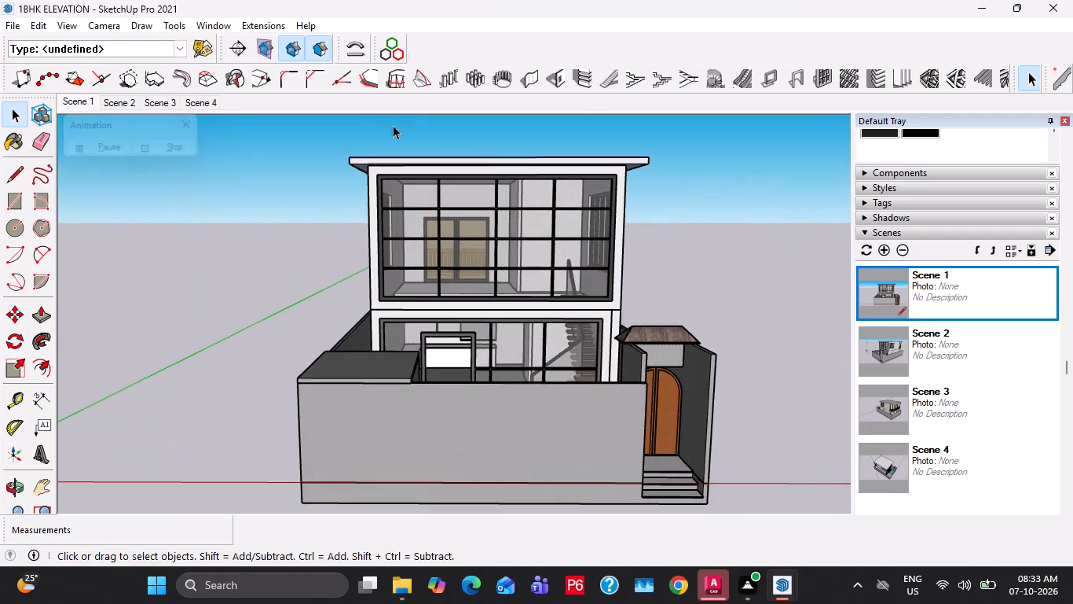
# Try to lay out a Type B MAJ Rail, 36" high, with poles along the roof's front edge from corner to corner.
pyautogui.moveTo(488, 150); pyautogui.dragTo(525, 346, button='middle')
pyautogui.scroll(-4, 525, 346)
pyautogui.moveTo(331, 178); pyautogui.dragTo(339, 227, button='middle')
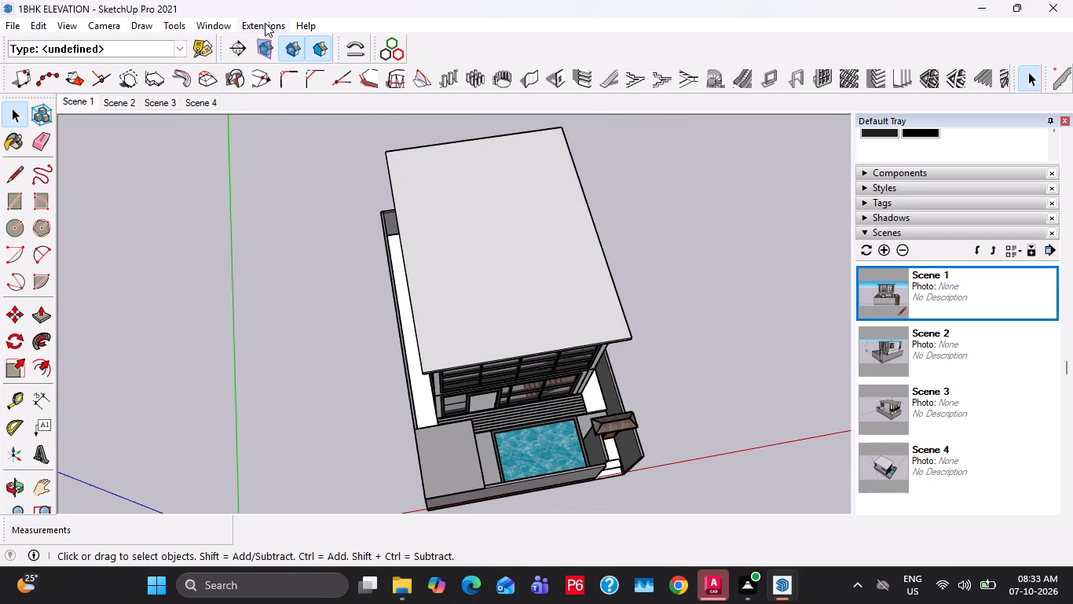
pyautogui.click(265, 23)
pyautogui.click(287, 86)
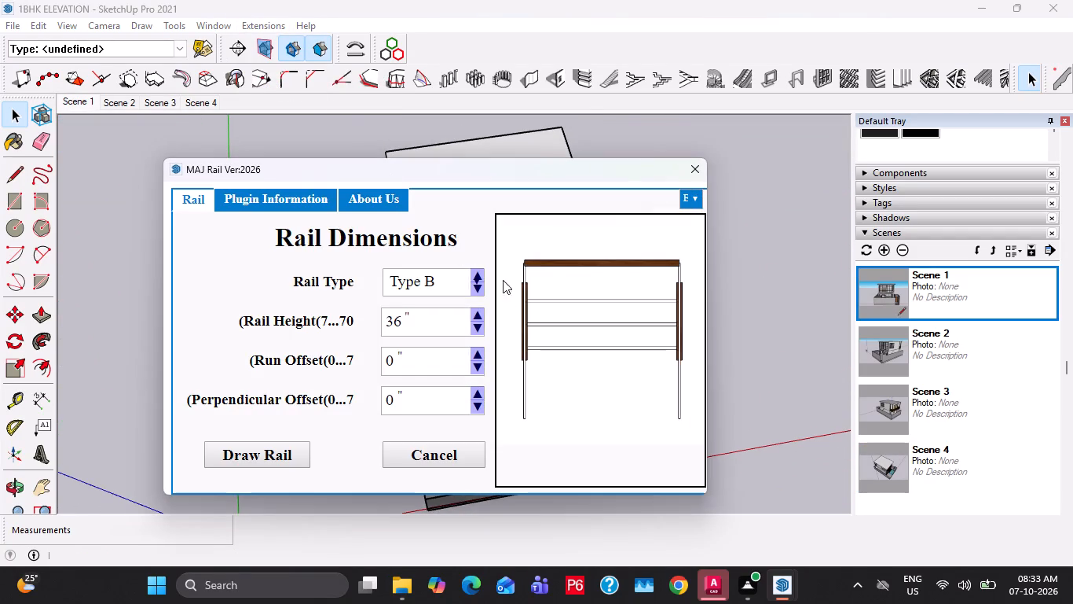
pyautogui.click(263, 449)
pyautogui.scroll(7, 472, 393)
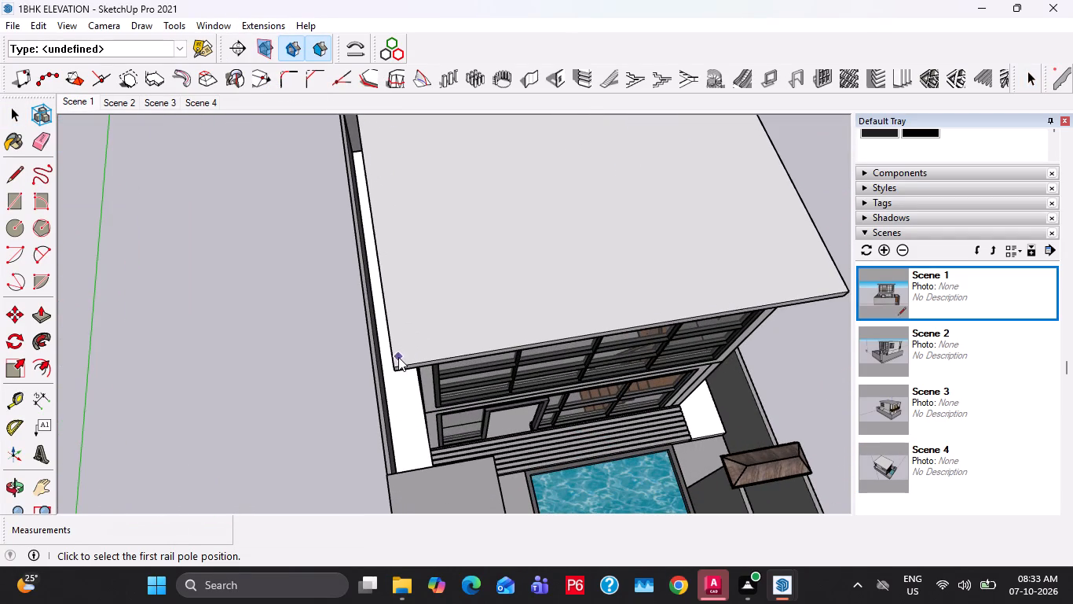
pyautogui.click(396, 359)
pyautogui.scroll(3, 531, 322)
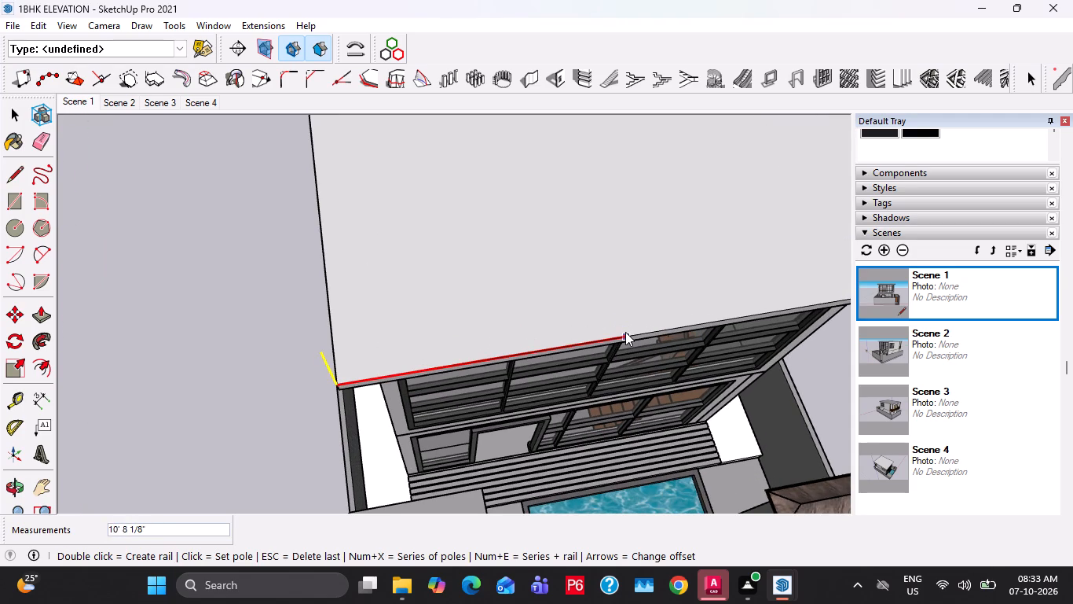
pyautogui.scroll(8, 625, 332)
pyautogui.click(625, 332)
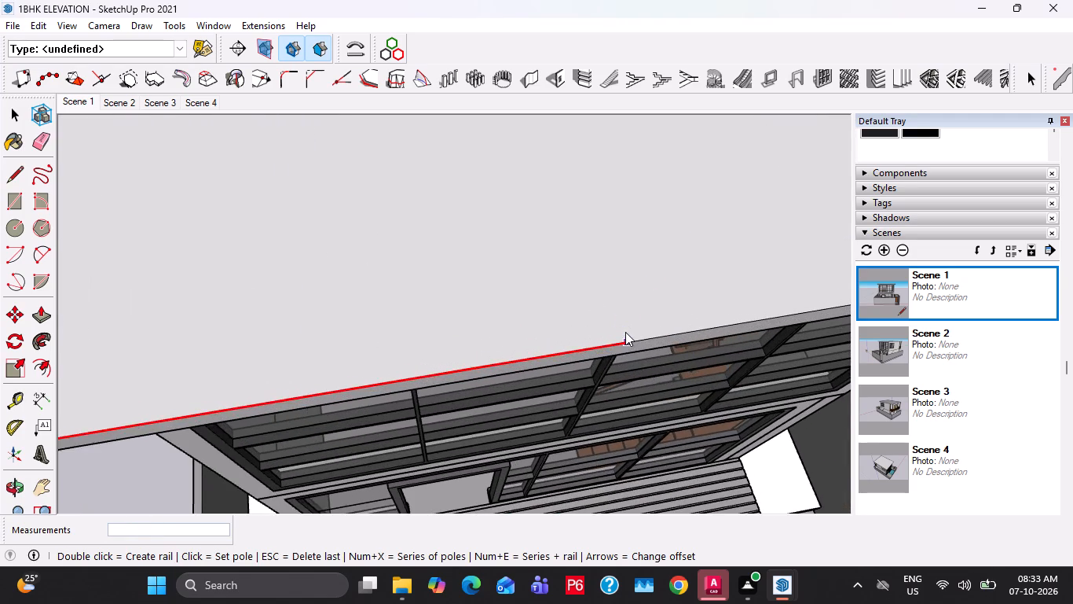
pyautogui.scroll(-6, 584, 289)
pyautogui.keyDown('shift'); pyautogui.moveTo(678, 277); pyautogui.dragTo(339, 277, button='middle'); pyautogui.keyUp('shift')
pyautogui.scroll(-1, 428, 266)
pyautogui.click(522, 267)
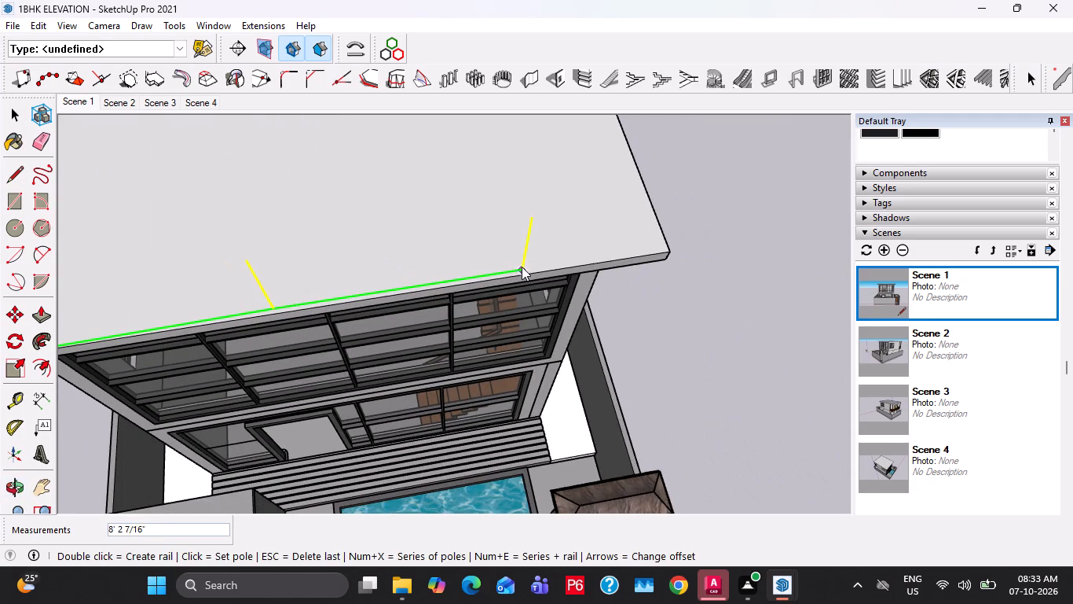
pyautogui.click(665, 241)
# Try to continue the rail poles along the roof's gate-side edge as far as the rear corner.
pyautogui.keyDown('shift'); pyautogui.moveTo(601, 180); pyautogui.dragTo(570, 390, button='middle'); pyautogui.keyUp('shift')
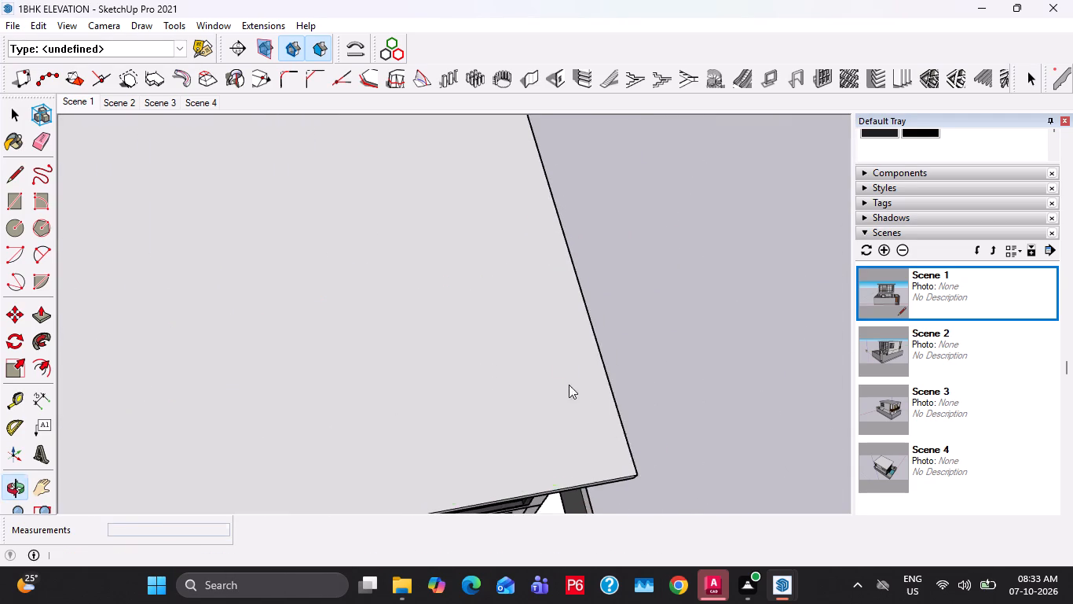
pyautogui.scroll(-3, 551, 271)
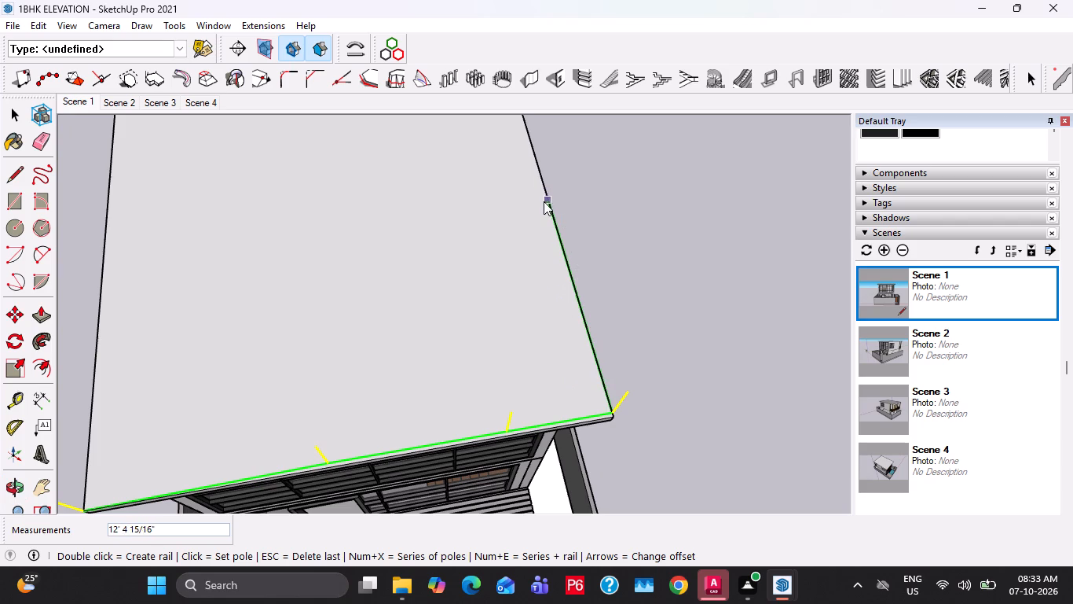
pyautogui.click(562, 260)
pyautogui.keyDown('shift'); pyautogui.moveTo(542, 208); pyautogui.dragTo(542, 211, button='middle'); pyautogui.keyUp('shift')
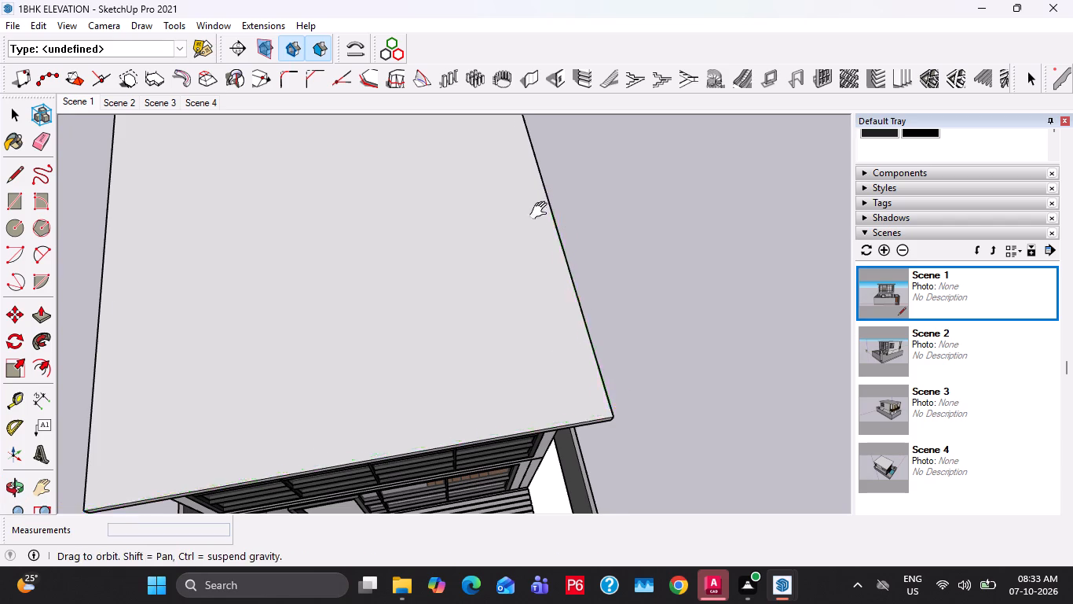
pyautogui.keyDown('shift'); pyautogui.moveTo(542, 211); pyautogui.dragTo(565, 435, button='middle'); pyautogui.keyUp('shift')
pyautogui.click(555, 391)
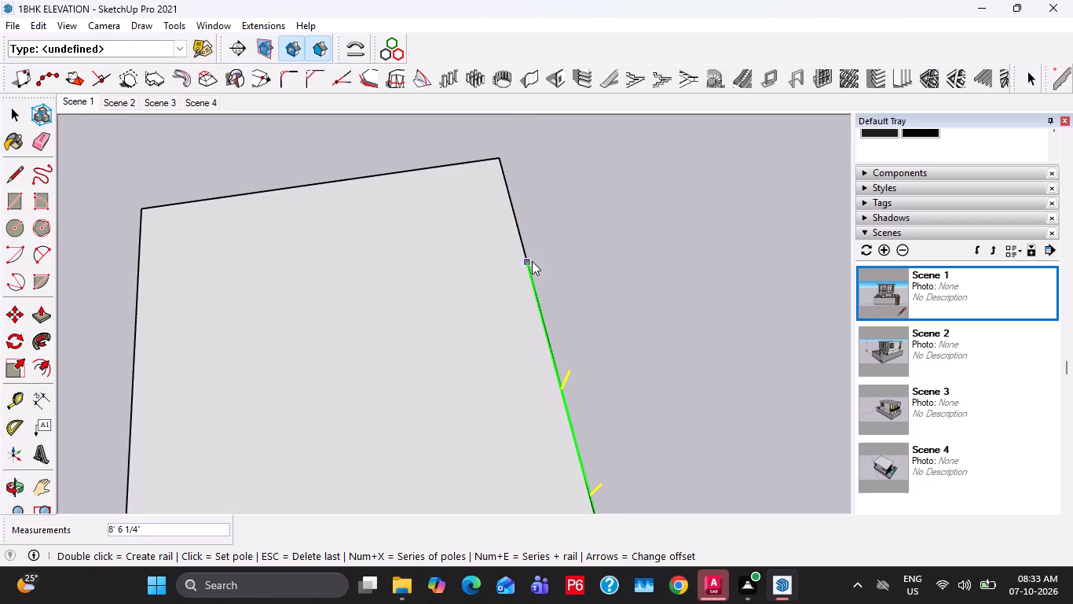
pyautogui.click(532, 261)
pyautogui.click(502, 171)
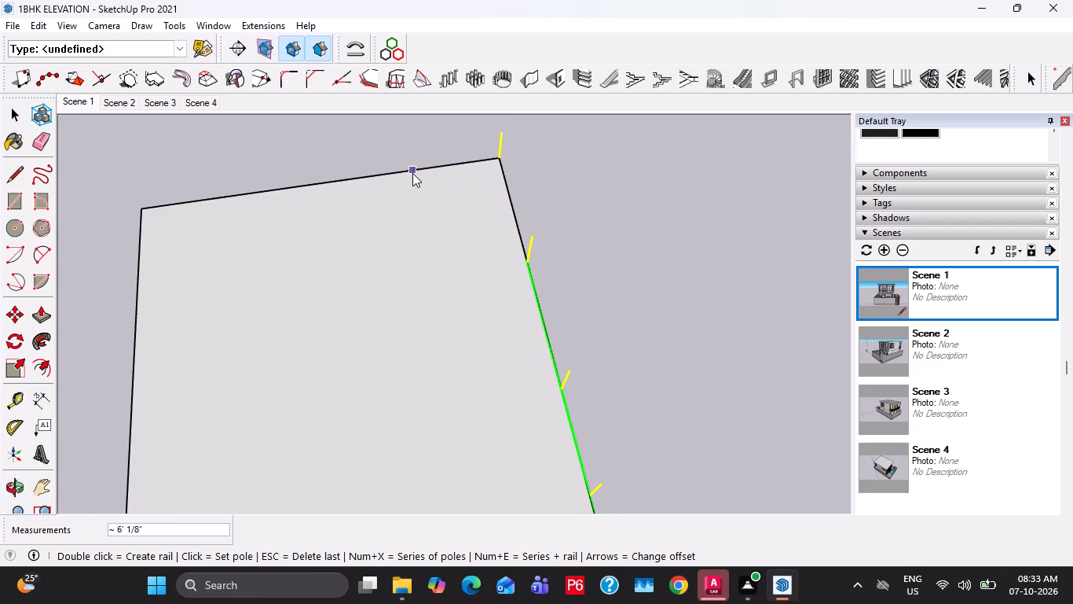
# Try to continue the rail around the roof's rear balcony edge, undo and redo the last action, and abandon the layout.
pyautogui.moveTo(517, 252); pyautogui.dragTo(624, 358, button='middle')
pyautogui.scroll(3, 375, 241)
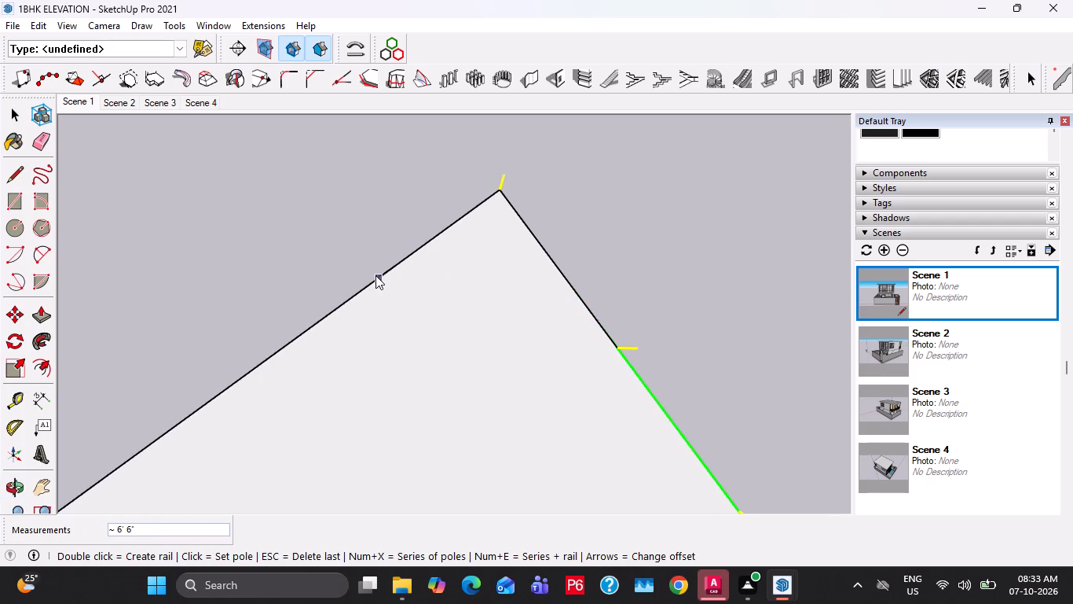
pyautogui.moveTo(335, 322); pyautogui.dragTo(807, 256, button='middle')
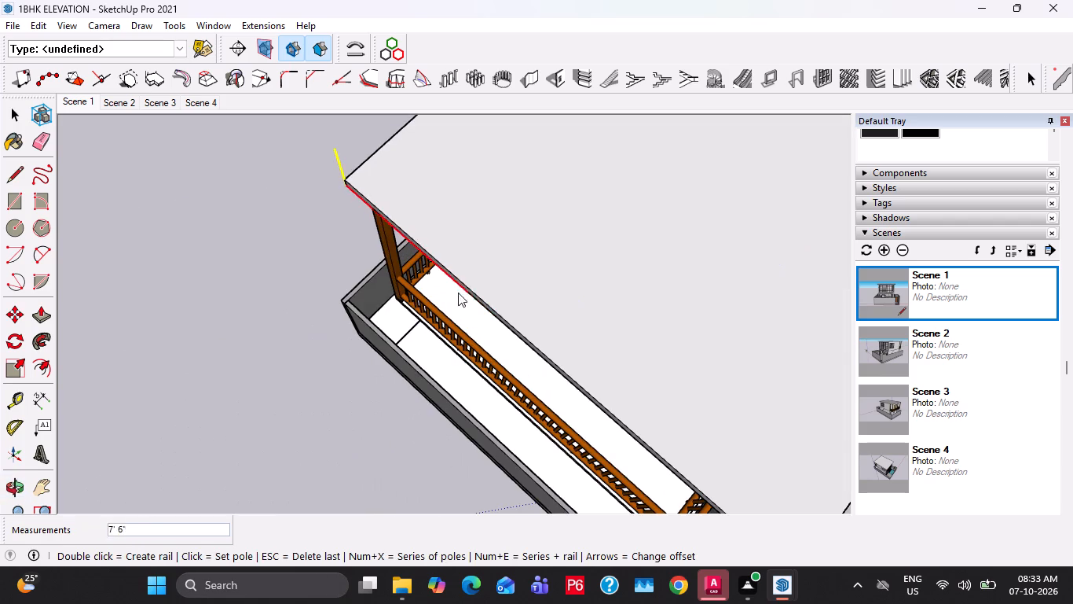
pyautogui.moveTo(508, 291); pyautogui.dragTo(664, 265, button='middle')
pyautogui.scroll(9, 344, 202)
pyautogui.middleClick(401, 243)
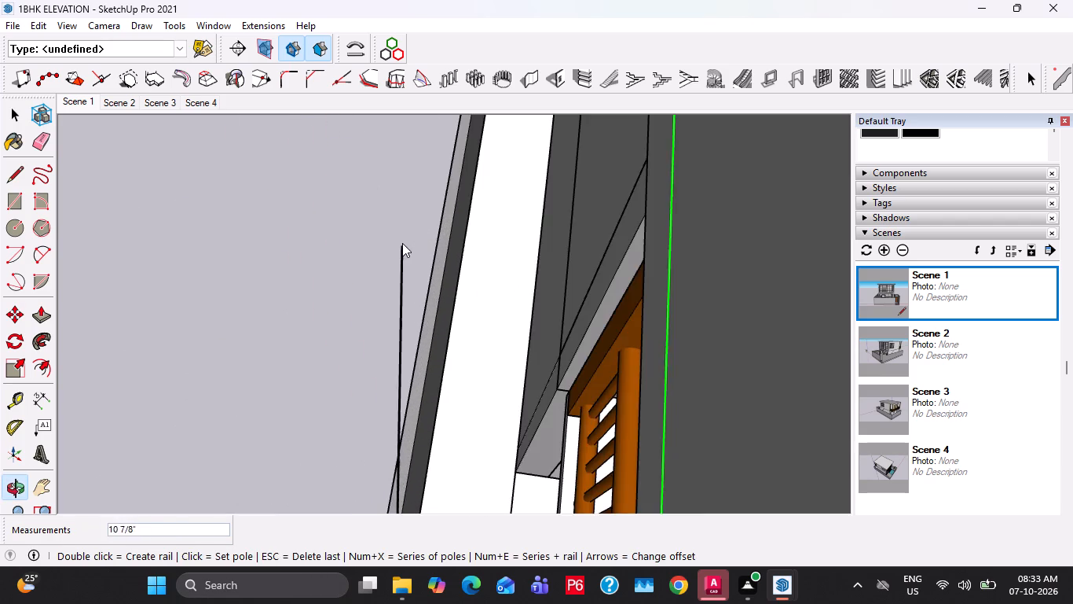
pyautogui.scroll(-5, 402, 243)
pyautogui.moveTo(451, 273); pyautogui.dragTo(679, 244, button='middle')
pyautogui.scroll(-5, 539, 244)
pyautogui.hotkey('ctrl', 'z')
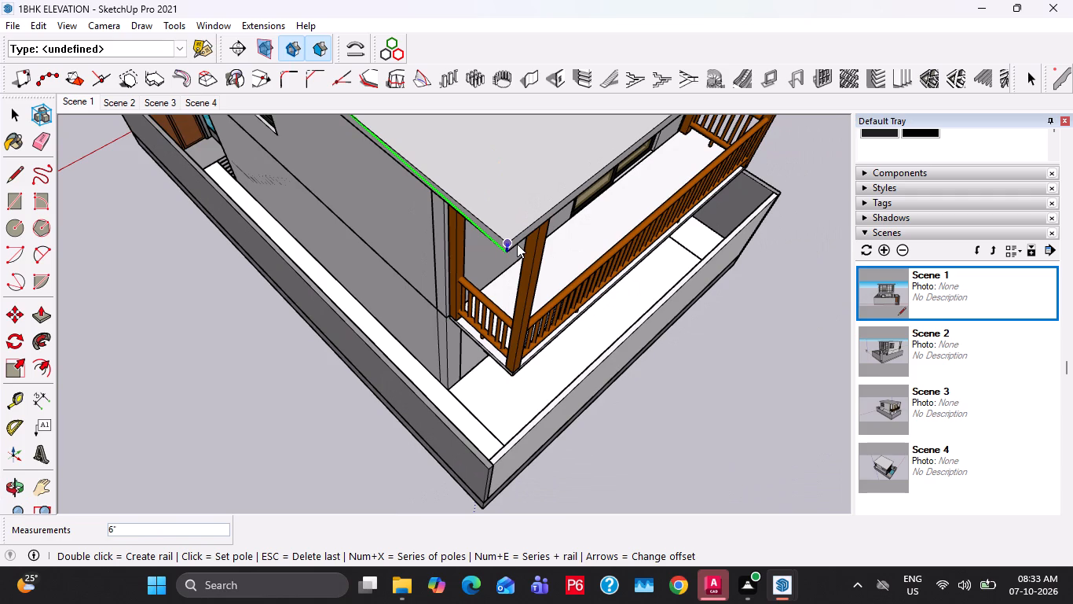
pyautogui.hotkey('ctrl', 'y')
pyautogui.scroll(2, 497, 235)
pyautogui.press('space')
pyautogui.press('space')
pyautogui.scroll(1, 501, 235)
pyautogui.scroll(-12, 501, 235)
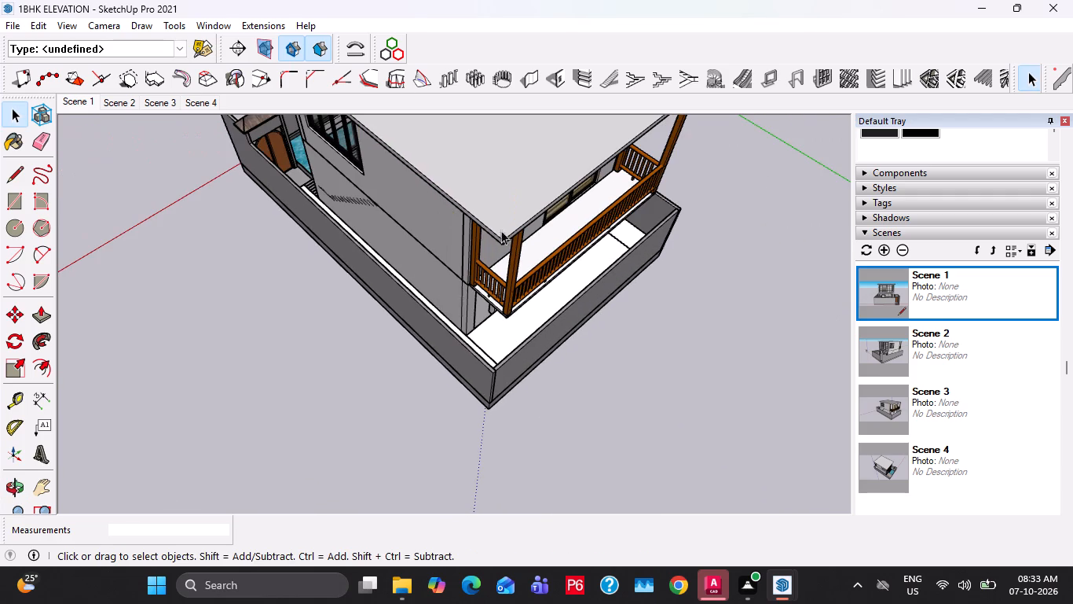
# Start a Type B MAJ Rail, 36" high with zero offsets, setting poles along the roof's rear balcony edge from corner to corner.
pyautogui.click(219, 25)
pyautogui.click(266, 28)
pyautogui.click(266, 28)
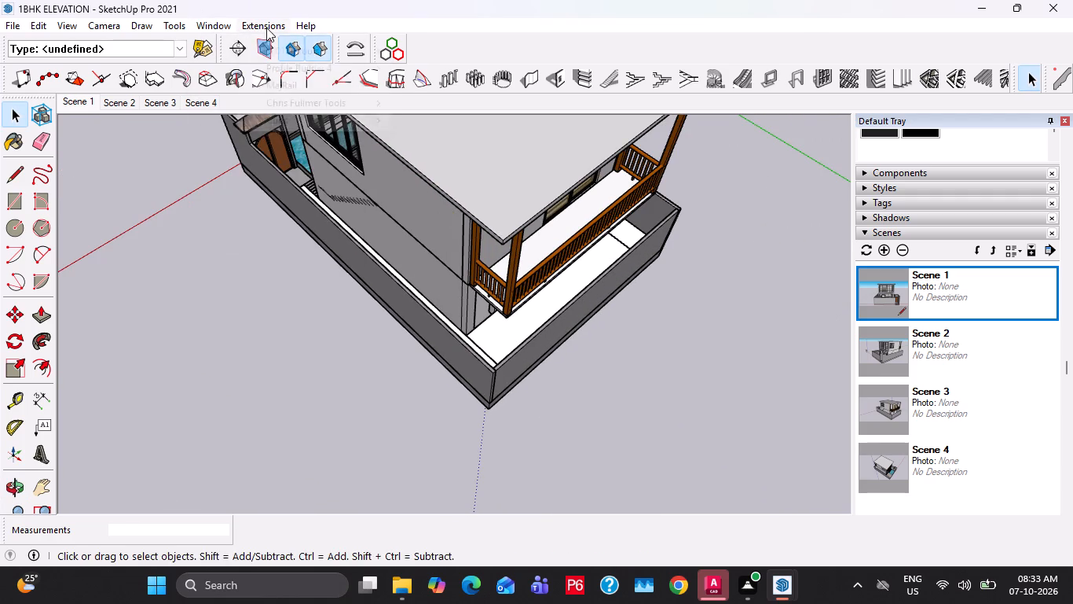
pyautogui.click(296, 89)
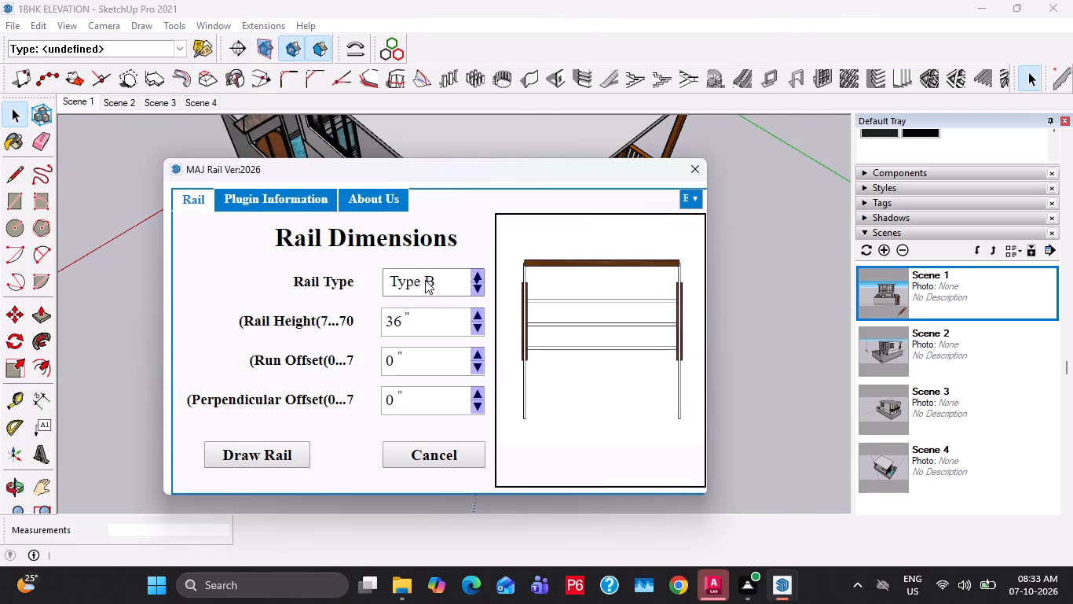
pyautogui.scroll(-1, 425, 364)
pyautogui.click(295, 469)
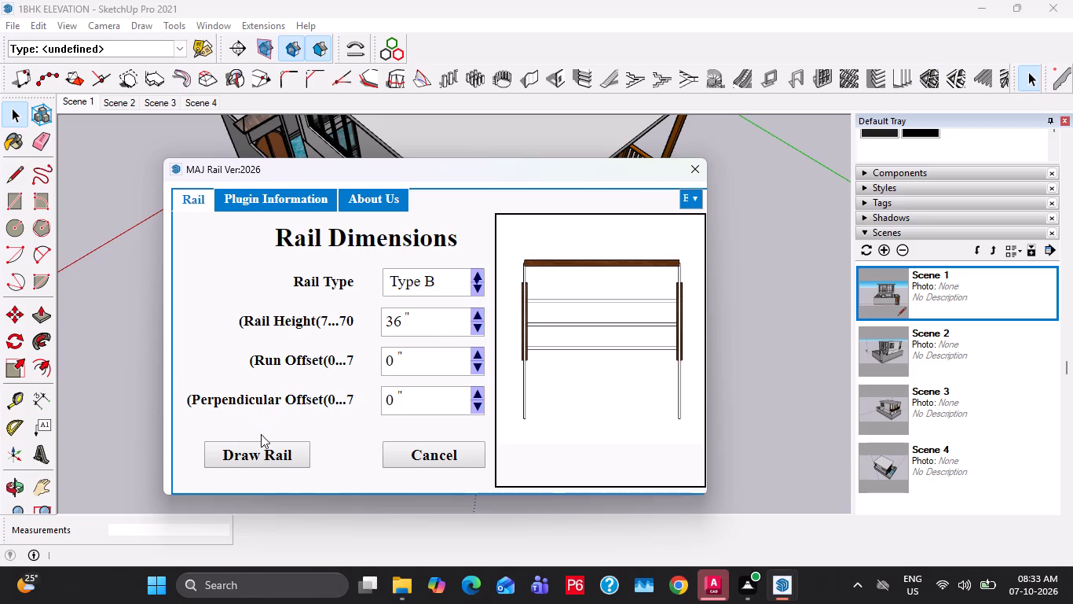
pyautogui.click(262, 454)
pyautogui.moveTo(489, 229); pyautogui.dragTo(442, 331, button='middle')
pyautogui.scroll(3, 450, 330)
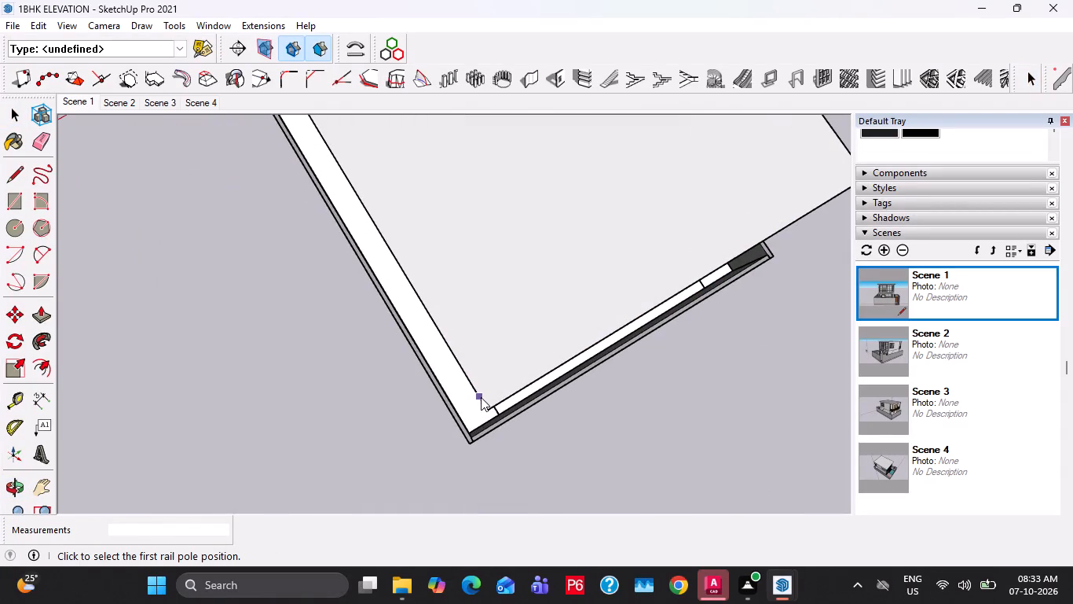
pyautogui.click(481, 398)
pyautogui.click(615, 323)
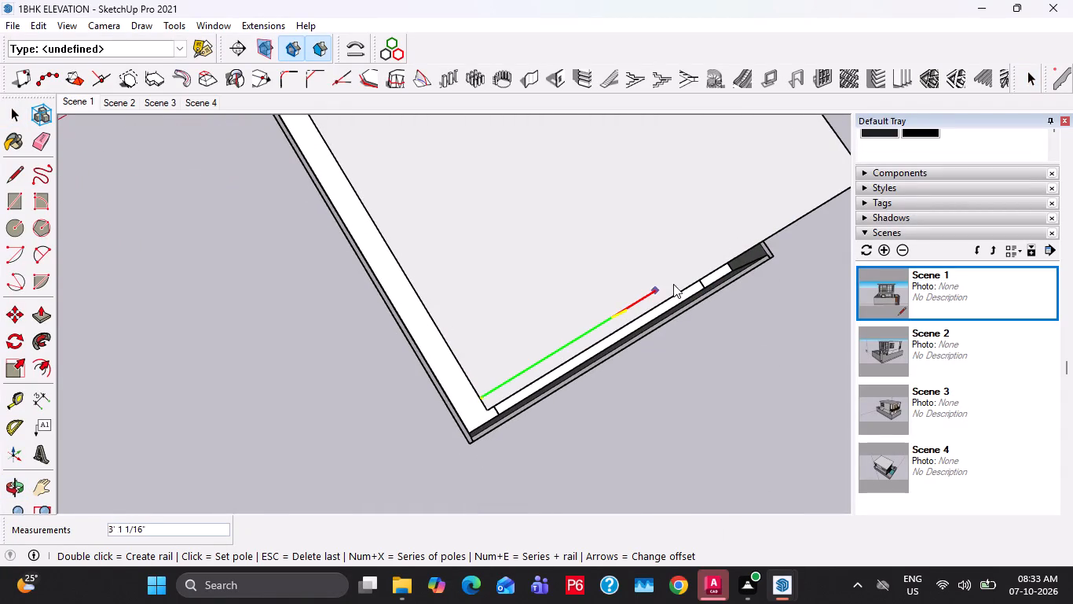
pyautogui.click(738, 241)
pyautogui.keyDown('shift'); pyautogui.moveTo(723, 245); pyautogui.dragTo(543, 327, button='middle'); pyautogui.keyUp('shift')
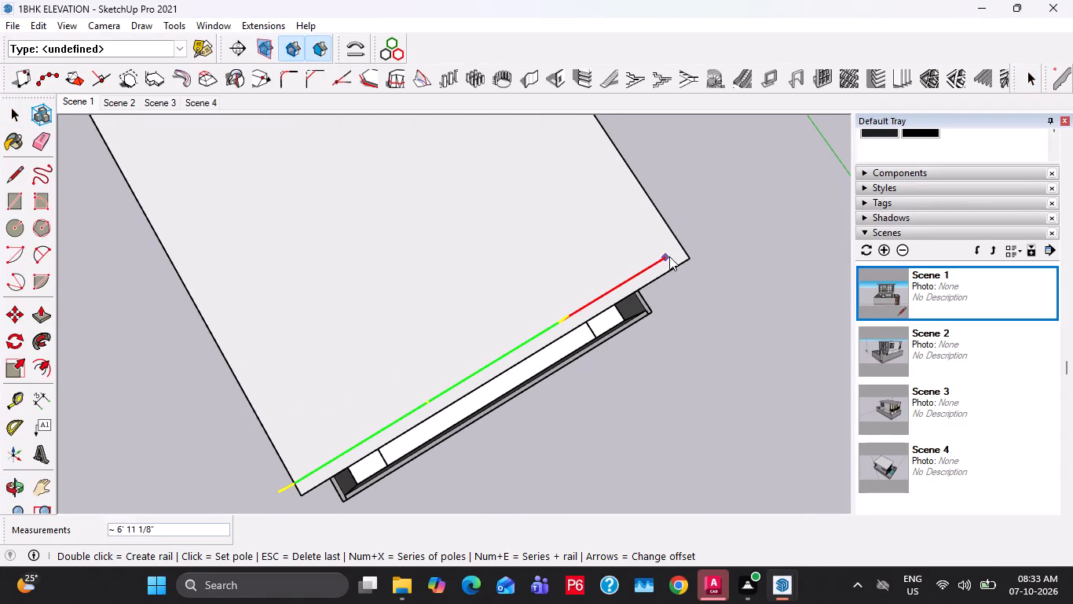
pyautogui.scroll(2, 674, 252)
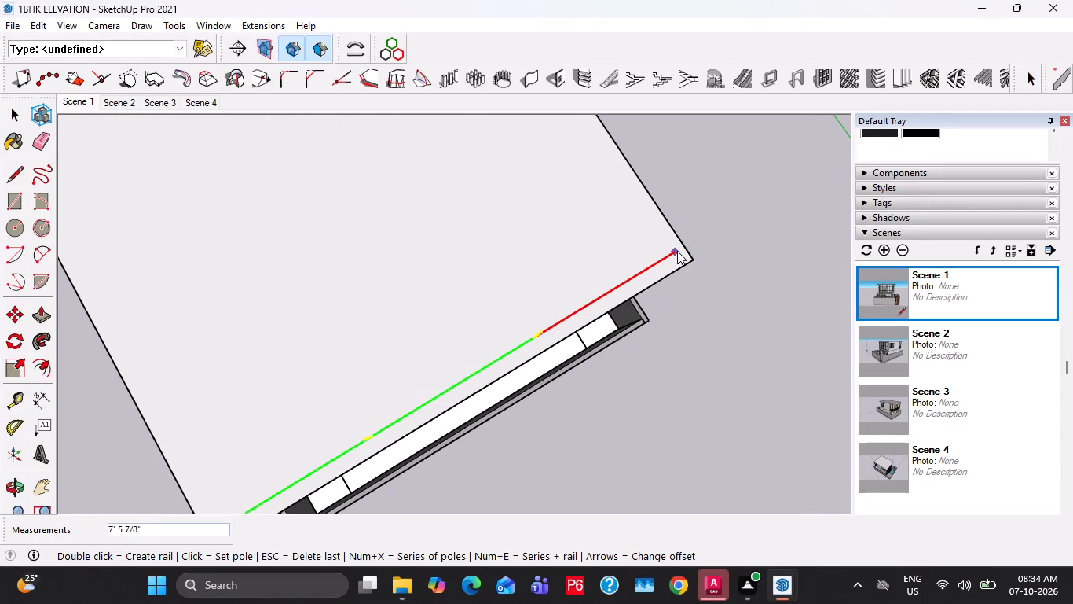
pyautogui.click(677, 251)
# Continue the rail poles along the roof's long side opposite the gate, up to the front corner.
pyautogui.scroll(-3, 621, 217)
pyautogui.keyDown('shift'); pyautogui.moveTo(588, 193); pyautogui.dragTo(602, 348, button='middle'); pyautogui.keyUp('shift')
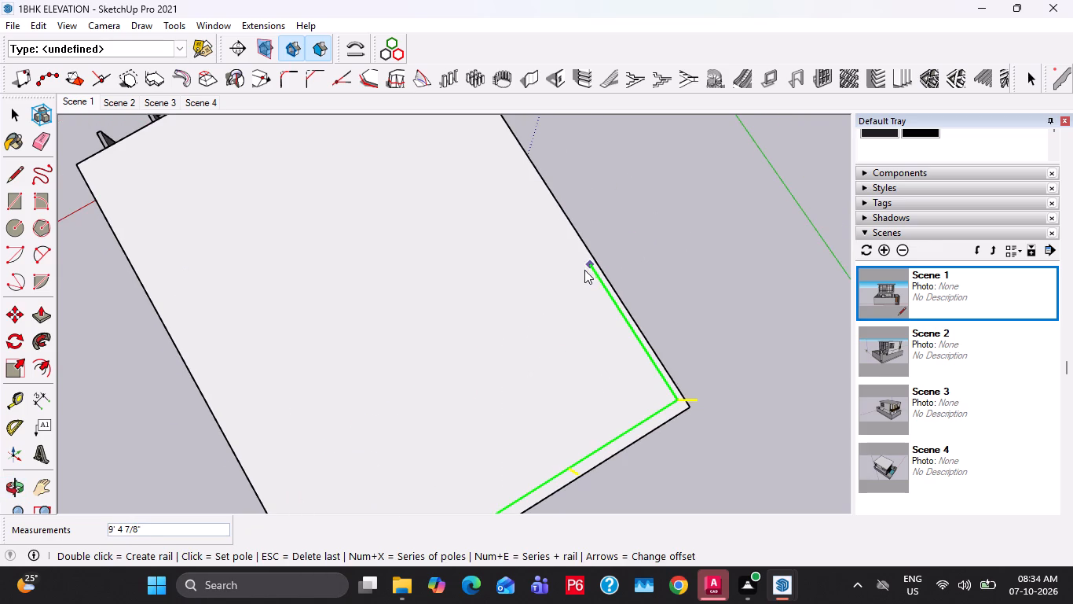
pyautogui.click(600, 296)
pyautogui.keyDown('shift'); pyautogui.moveTo(523, 208); pyautogui.dragTo(569, 333, button='middle'); pyautogui.keyUp('shift')
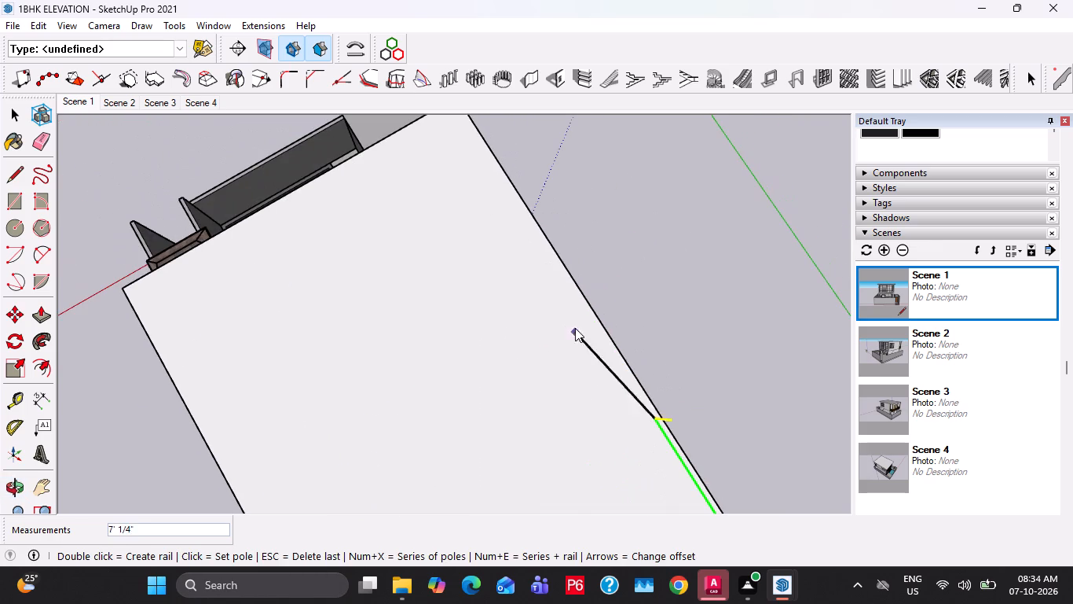
pyautogui.click(583, 320)
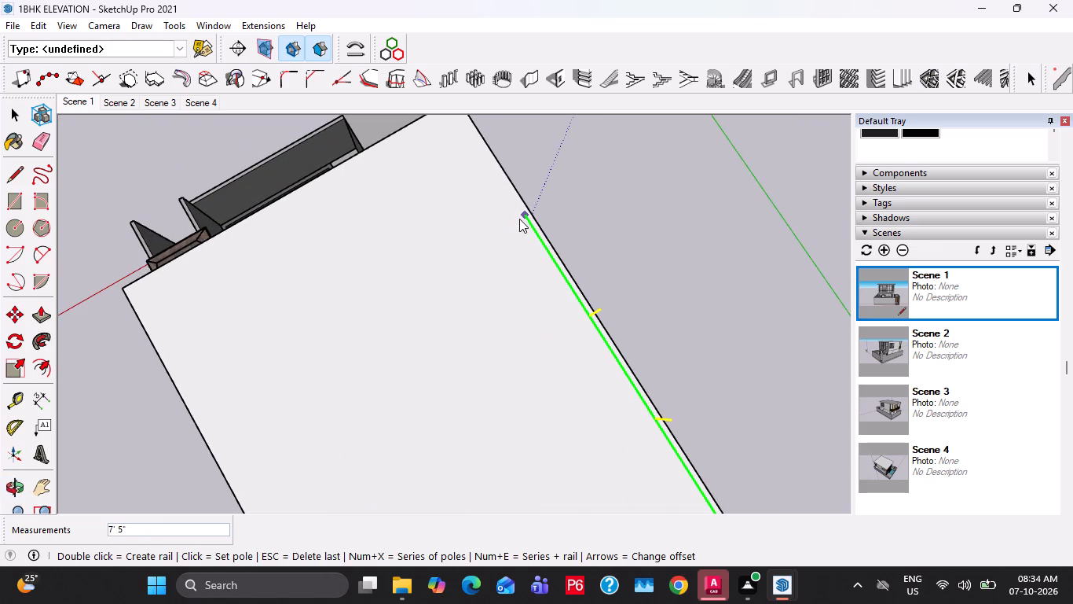
pyautogui.click(519, 219)
pyautogui.keyDown('shift'); pyautogui.moveTo(501, 204); pyautogui.dragTo(548, 337, button='middle'); pyautogui.keyUp('shift')
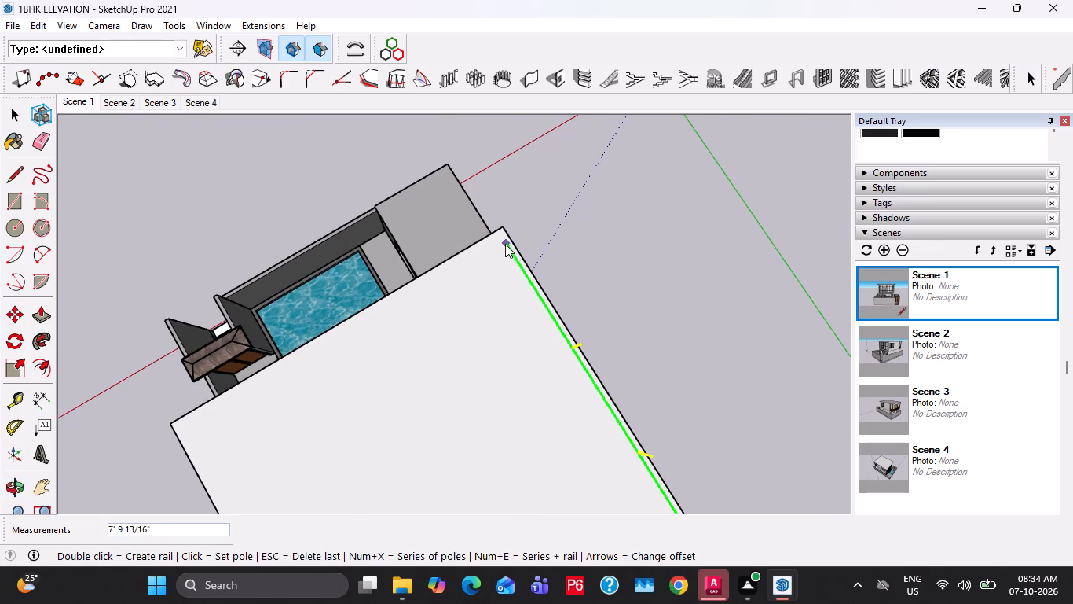
pyautogui.click(502, 240)
# Continue the rail poles along the roof's front edge above the pool to the gate-side corner.
pyautogui.moveTo(420, 298); pyautogui.dragTo(455, 293, button='middle')
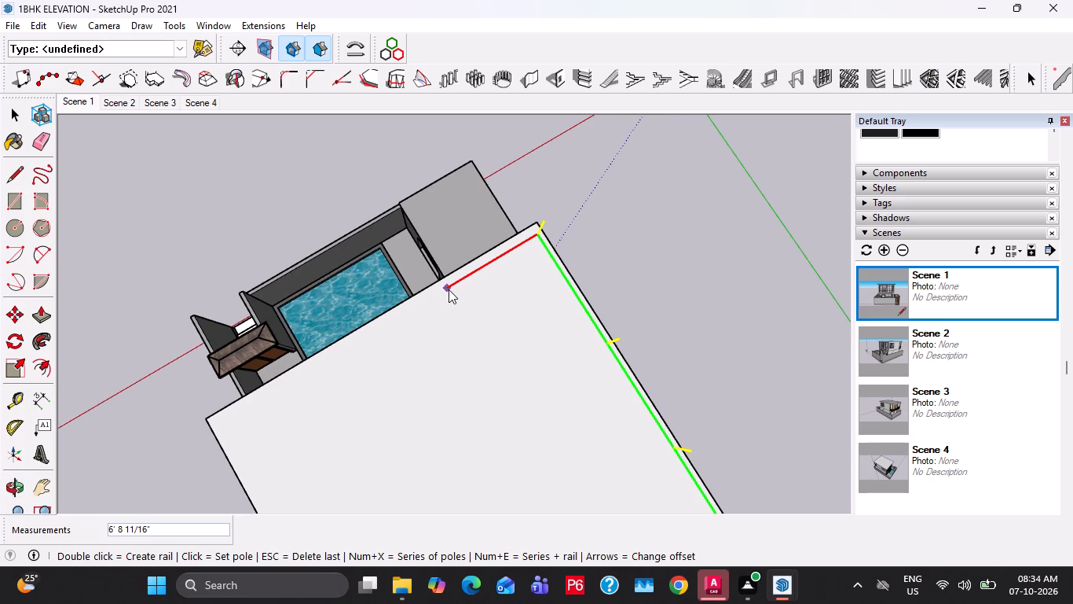
pyautogui.click(442, 292)
pyautogui.keyDown('shift'); pyautogui.moveTo(374, 331); pyautogui.dragTo(494, 281, button='middle'); pyautogui.keyUp('shift')
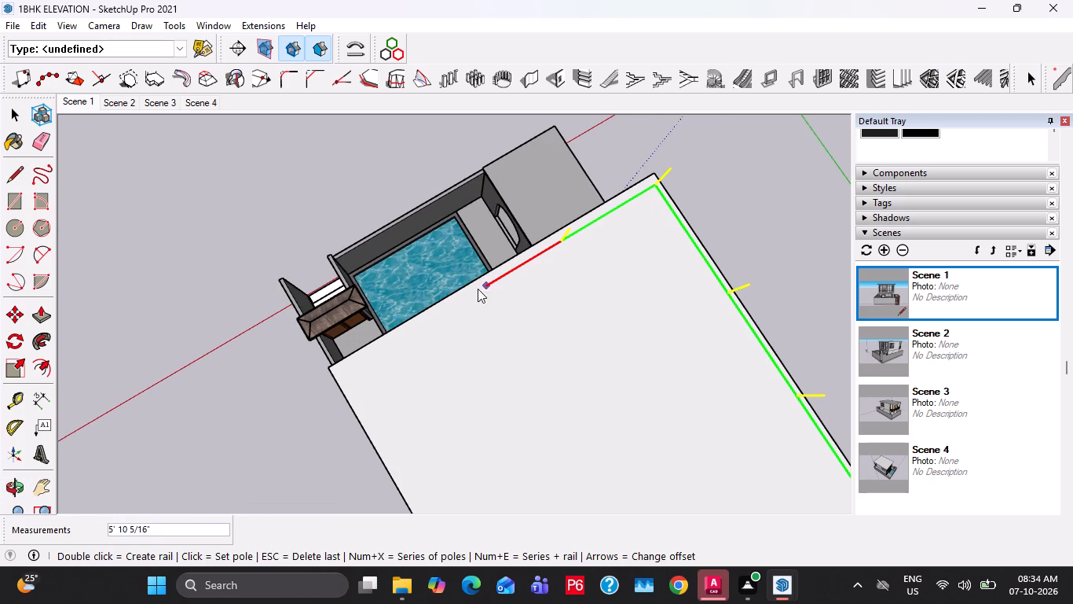
pyautogui.click(453, 305)
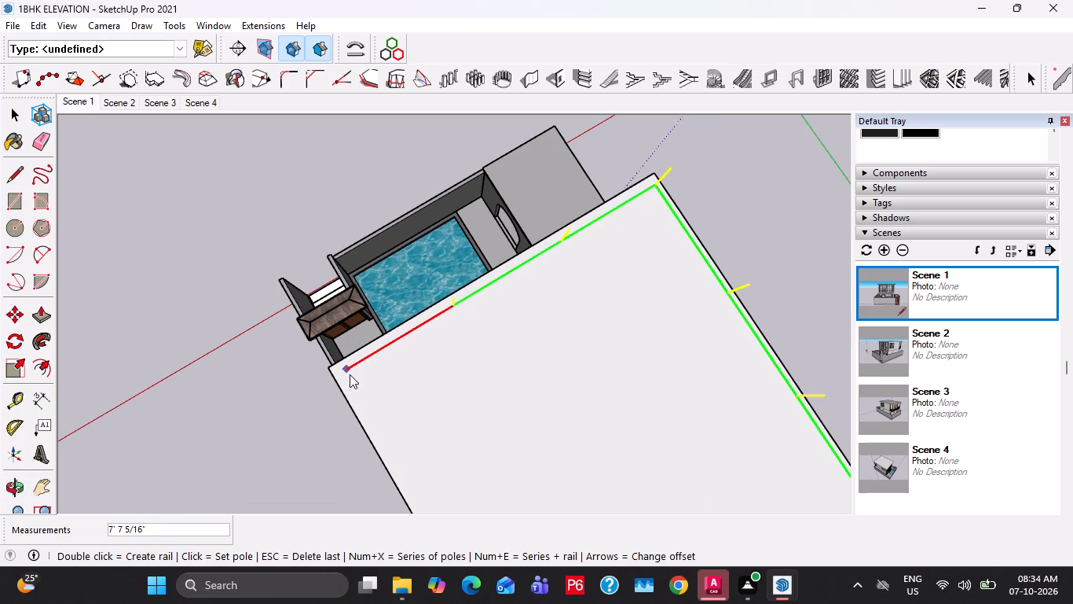
pyautogui.click(346, 376)
# Set the remaining poles along the gate-side roof edge back to the starting corner and create the closed railing.
pyautogui.keyDown('shift'); pyautogui.moveTo(382, 411); pyautogui.dragTo(311, 233, button='middle'); pyautogui.keyUp('shift')
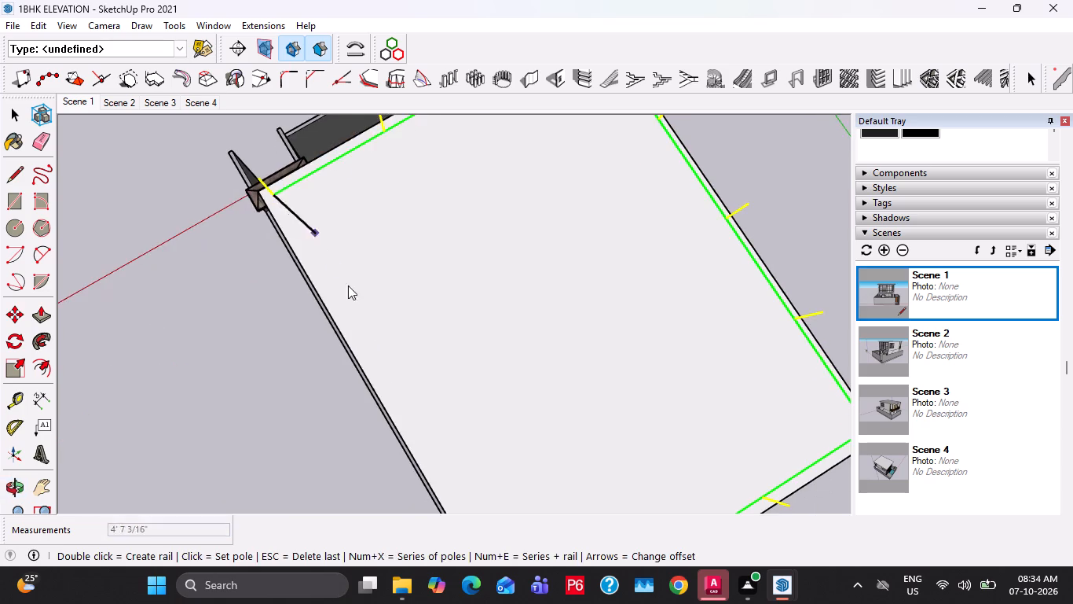
pyautogui.scroll(-1, 408, 365)
pyautogui.keyDown('shift'); pyautogui.moveTo(439, 432); pyautogui.dragTo(428, 389, button='middle'); pyautogui.keyUp('shift')
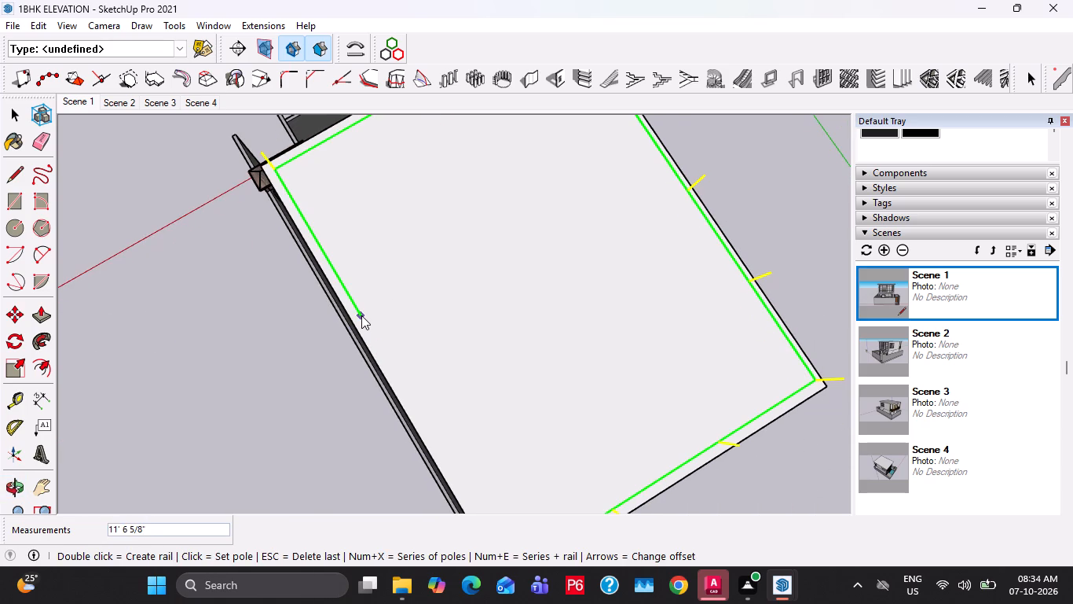
pyautogui.click(336, 263)
pyautogui.click(387, 358)
pyautogui.scroll(-1, 391, 374)
pyautogui.moveTo(449, 389); pyautogui.dragTo(661, 328, button='middle')
pyautogui.scroll(2, 558, 352)
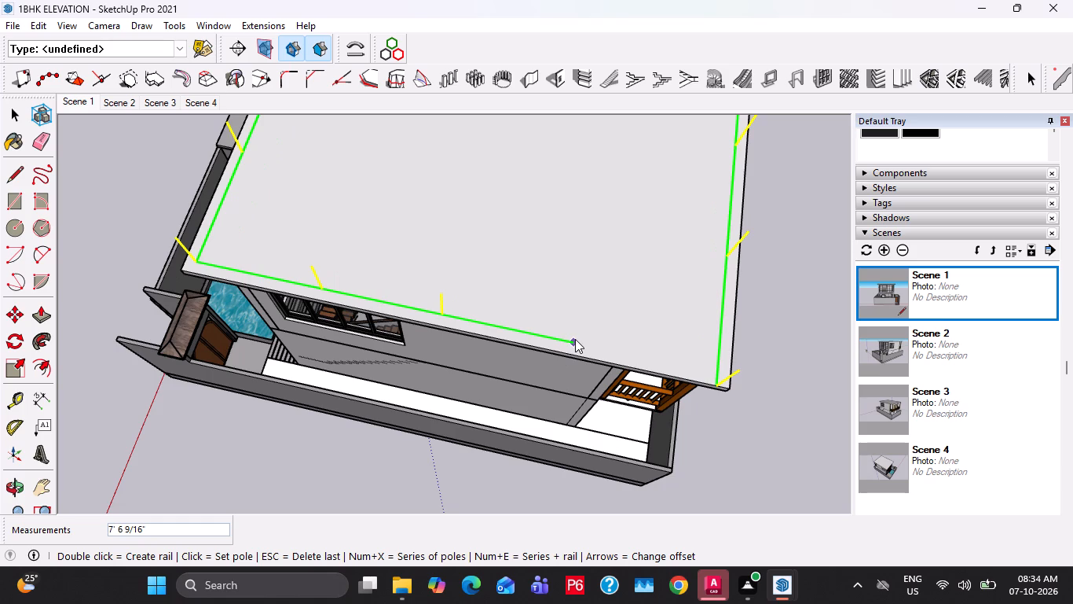
pyautogui.click(575, 339)
pyautogui.scroll(8, 737, 352)
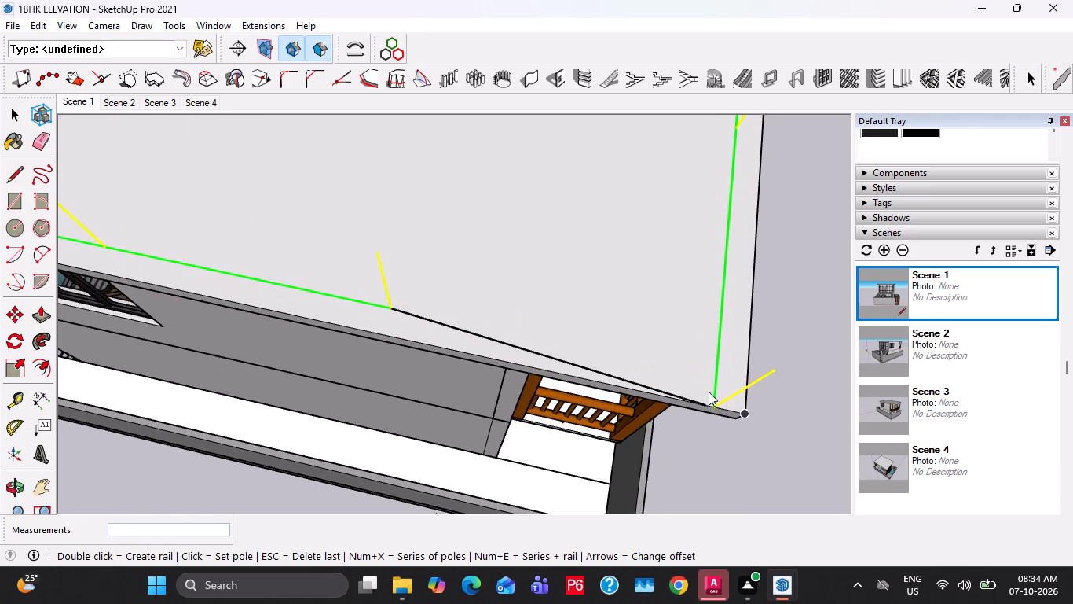
pyautogui.scroll(2, 709, 392)
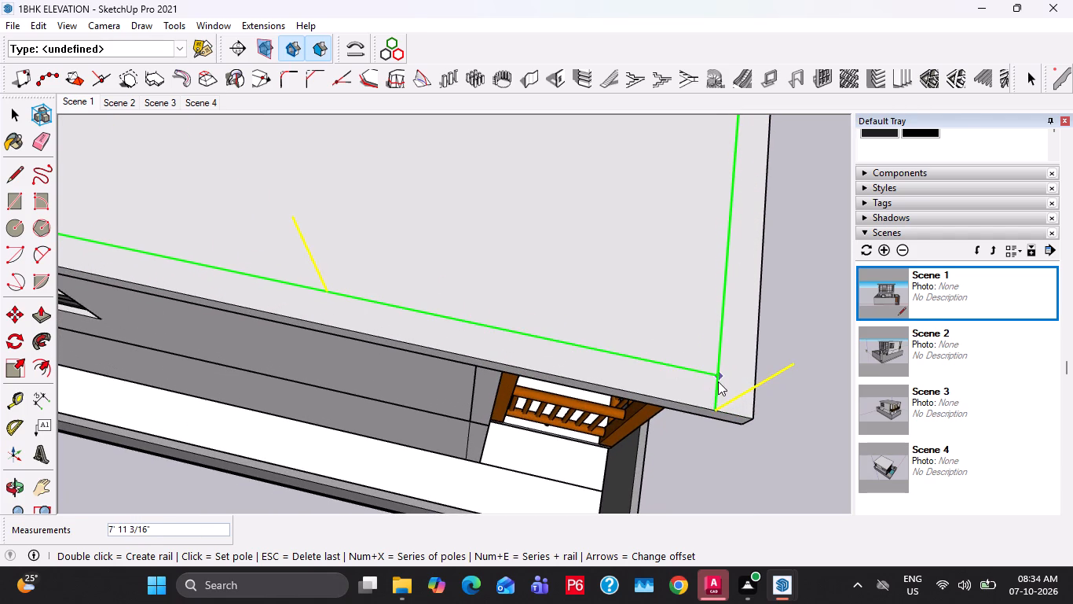
pyautogui.scroll(11, 709, 405)
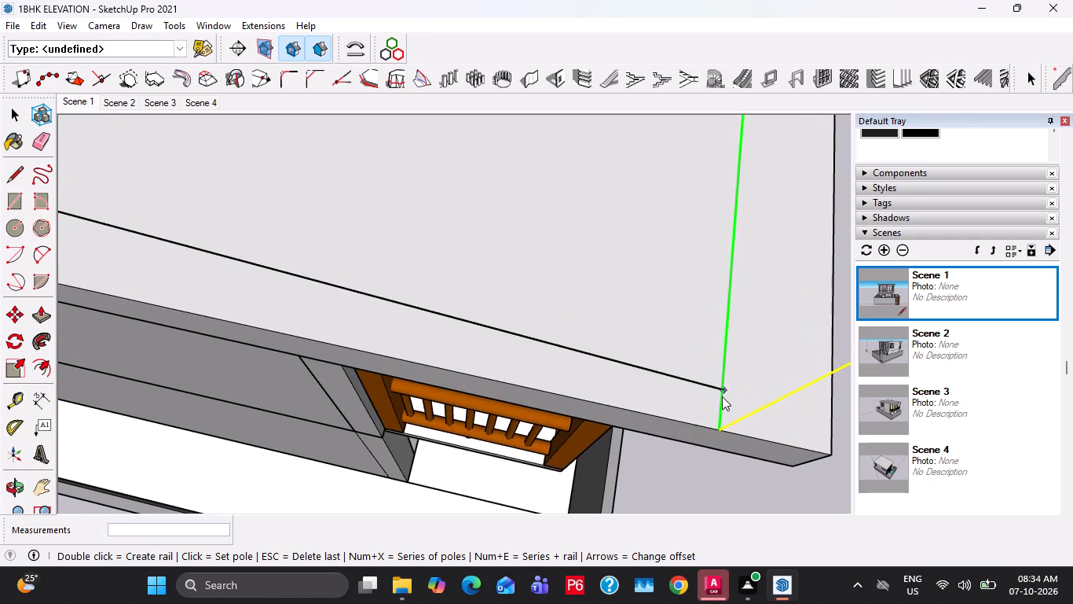
pyautogui.doubleClick(716, 420)
# Leave the rail tool and examine the new roof railing from above and from the front of the house.
pyautogui.scroll(-5, 658, 369)
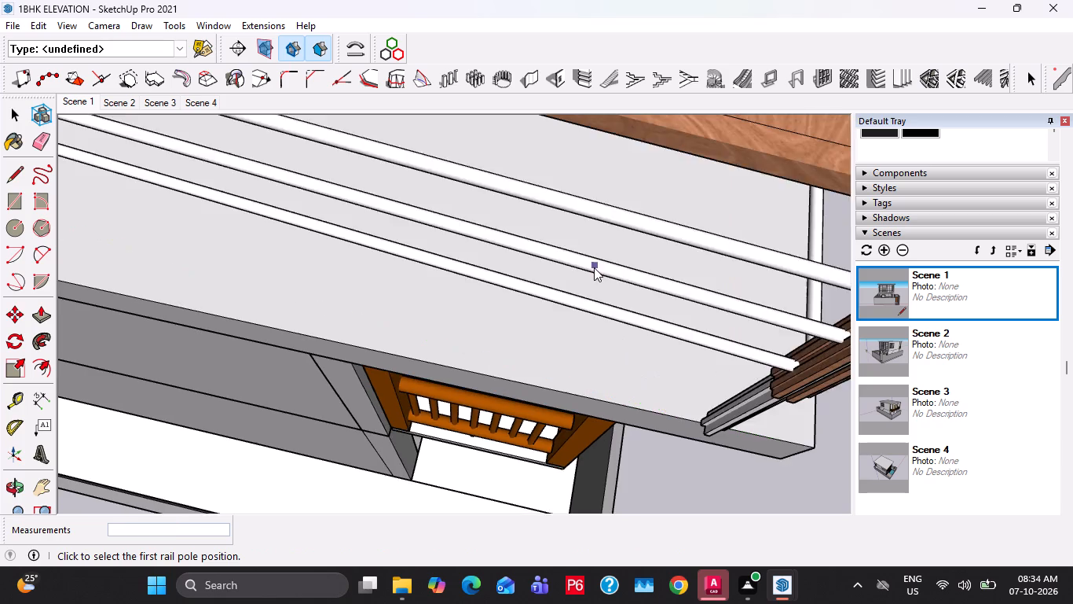
pyautogui.scroll(-16, 594, 267)
pyautogui.moveTo(599, 279); pyautogui.dragTo(563, 233, button='middle')
pyautogui.scroll(-6, 551, 229)
pyautogui.keyDown('shift'); pyautogui.moveTo(541, 254); pyautogui.dragTo(627, 345, button='middle'); pyautogui.keyUp('shift')
pyautogui.scroll(-8, 643, 329)
pyautogui.moveTo(405, 296); pyautogui.dragTo(728, 182, button='middle')
pyautogui.scroll(2, 524, 169)
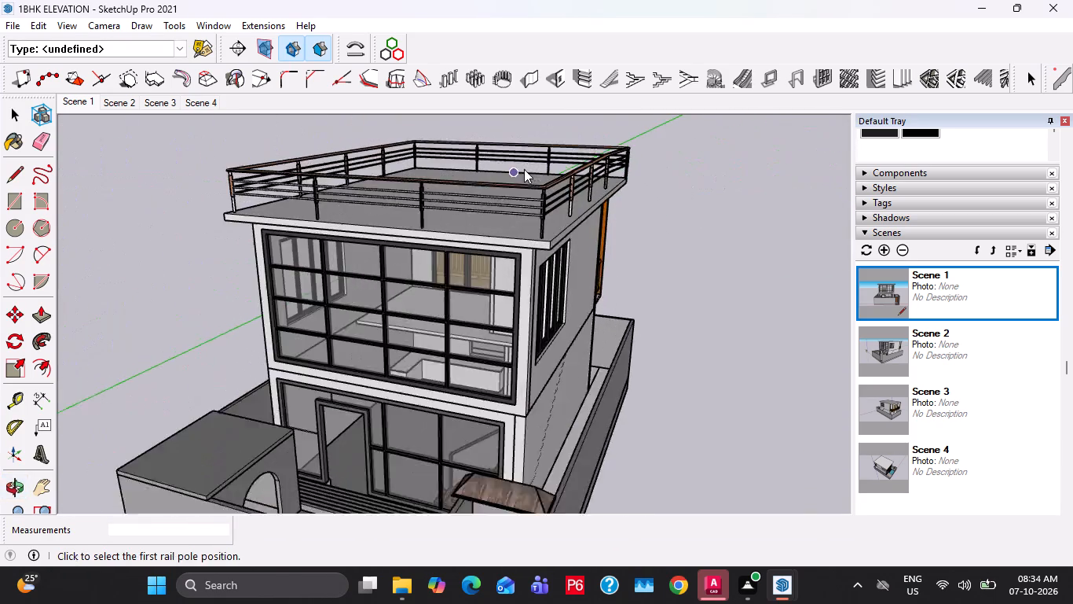
pyautogui.scroll(5, 524, 169)
pyautogui.moveTo(438, 215); pyautogui.dragTo(524, 187, button='middle')
pyautogui.press('space')
pyautogui.press('space')
pyautogui.moveTo(423, 198); pyautogui.dragTo(518, 171, button='middle')
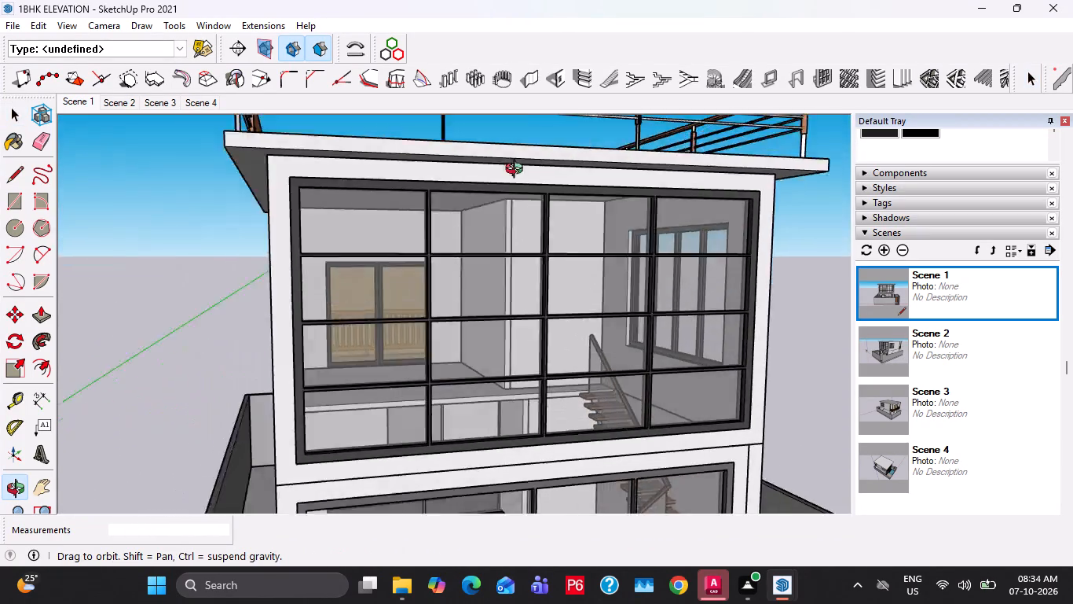
pyautogui.moveTo(518, 171); pyautogui.dragTo(511, 219, button='middle')
pyautogui.scroll(-7, 473, 219)
pyautogui.moveTo(632, 369); pyautogui.dragTo(587, 285, button='middle')
pyautogui.scroll(-4, 577, 288)
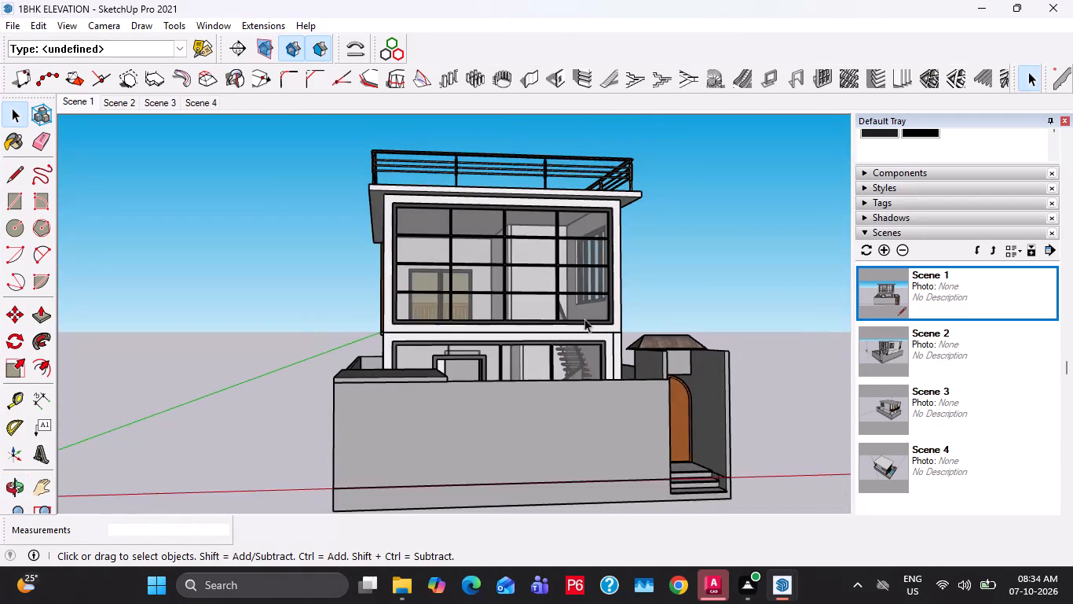
pyautogui.press('Escape')
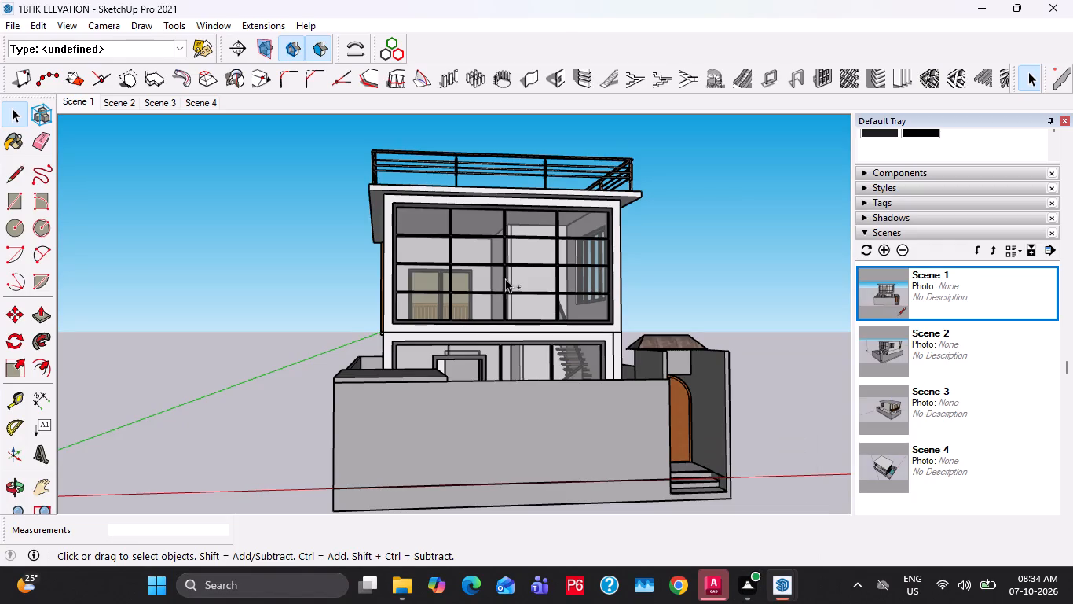
# Save the house model with the new roof railing.
pyautogui.hotkey('ctrl', 's')
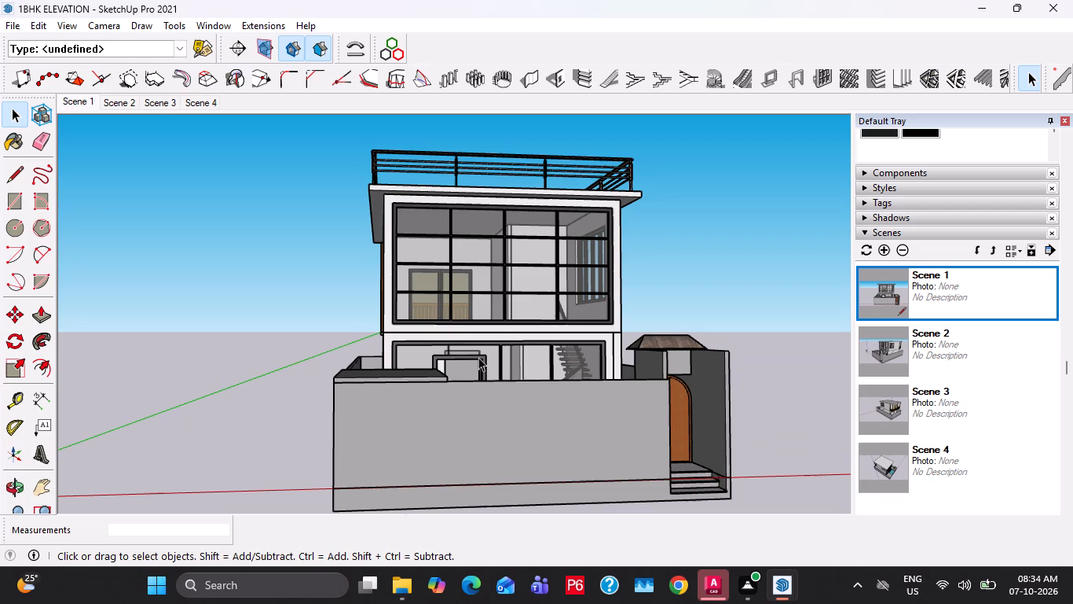
pyautogui.moveTo(480, 346); pyautogui.dragTo(713, 496, button='middle')
pyautogui.hotkey('ctrl', 's')
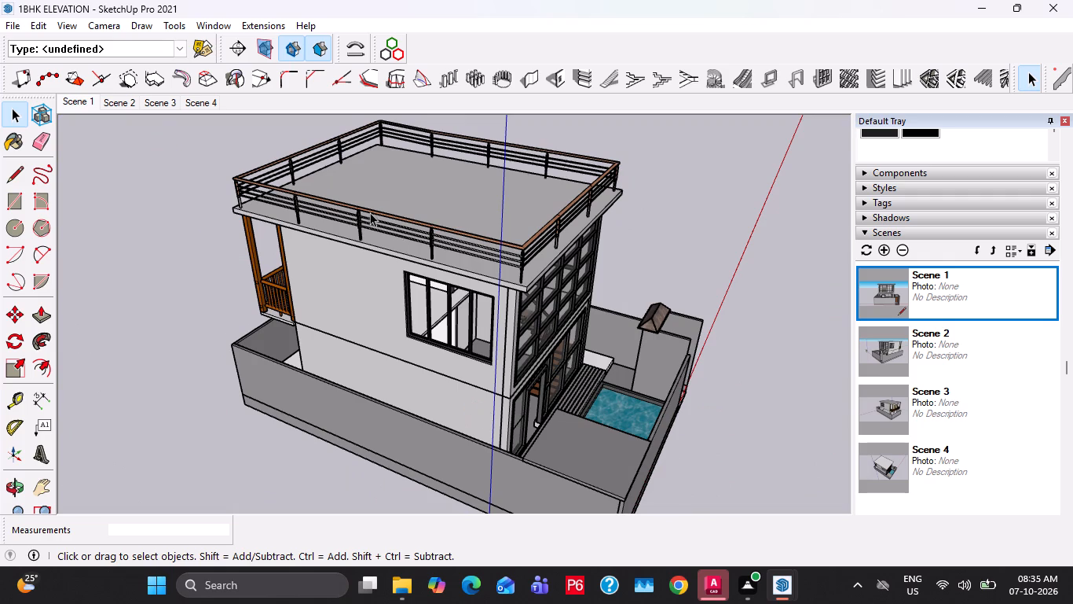
# Sample Color M02 from the interior wall and paint the partition walls, upper floor and face below the stairs with it.
pyautogui.scroll(5, 386, 316)
pyautogui.moveTo(471, 254); pyautogui.dragTo(485, 207, button='middle')
pyautogui.scroll(20, 482, 218)
pyautogui.scroll(1, 482, 218)
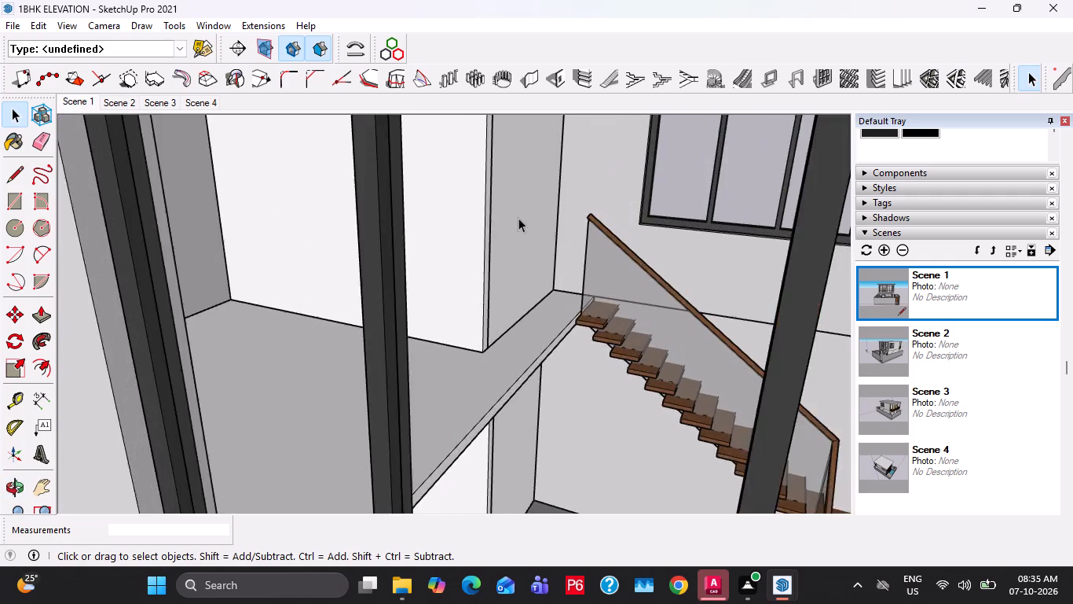
pyautogui.scroll(20, 518, 218)
pyautogui.scroll(20, 518, 218)
pyautogui.scroll(8, 518, 218)
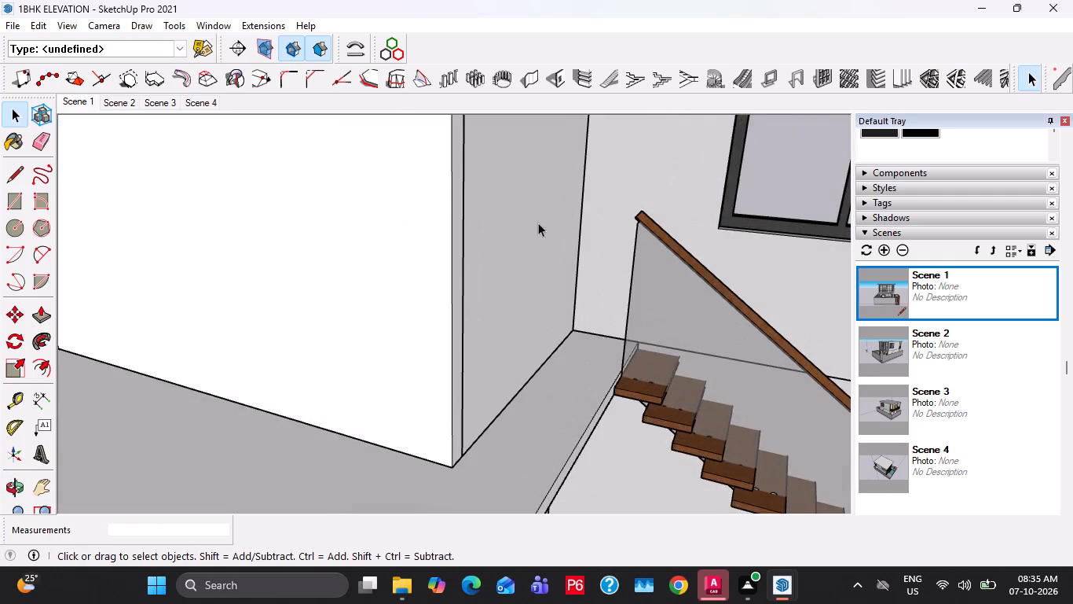
pyautogui.scroll(5, 538, 223)
pyautogui.scroll(13, 1016, 192)
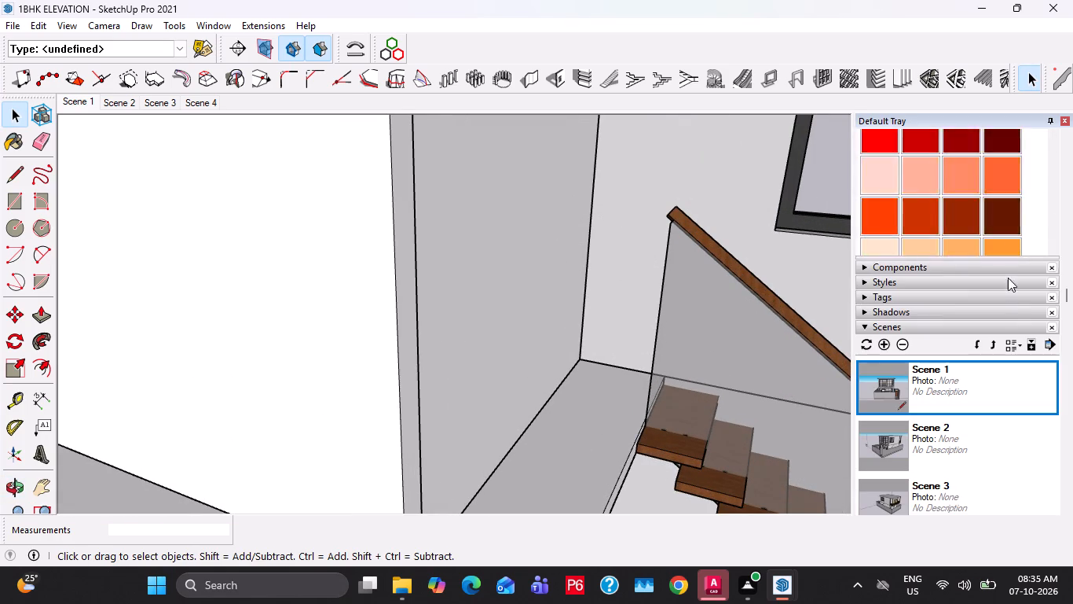
pyautogui.scroll(4, 1008, 278)
pyautogui.click(1050, 235)
pyautogui.click(685, 115)
pyautogui.moveTo(513, 251); pyautogui.dragTo(506, 256)
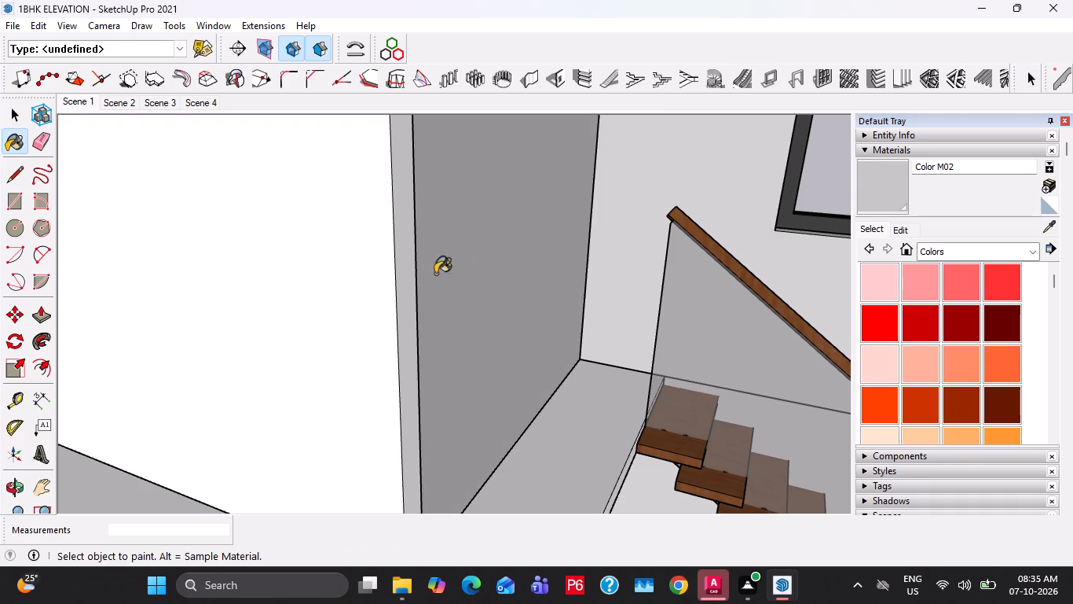
pyautogui.click(335, 306)
pyautogui.click(564, 469)
pyautogui.keyDown('shift'); pyautogui.click(657, 481); pyautogui.keyUp('shift')
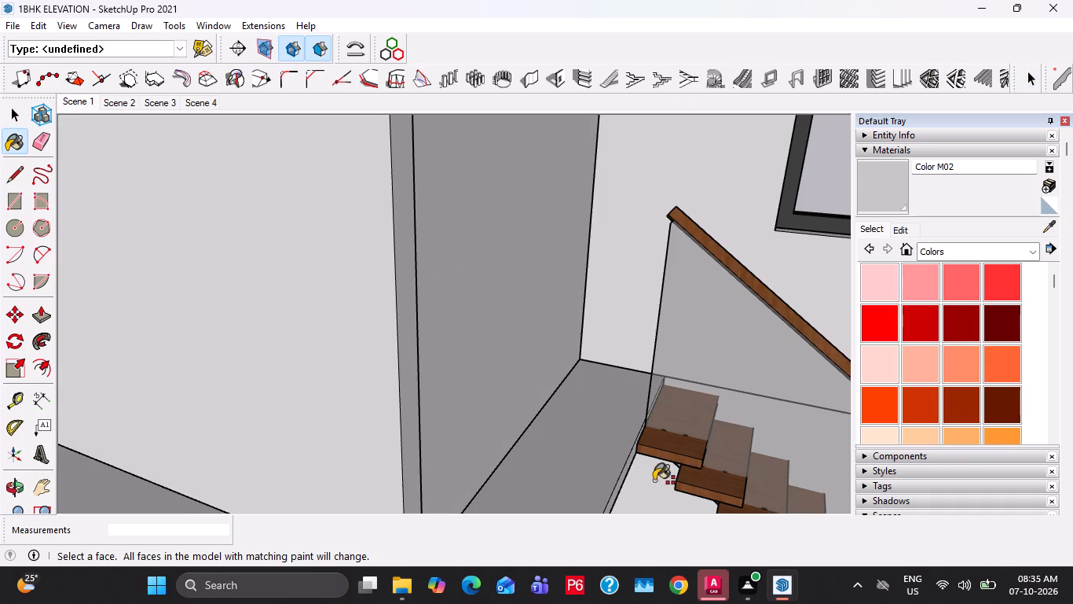
# Paint the adjoining interior wall face near the stairs with Color M02.
pyautogui.keyDown('shift'); pyautogui.moveTo(654, 451); pyautogui.dragTo(682, 249, button='middle'); pyautogui.keyUp('shift')
pyautogui.keyDown('shift'); pyautogui.scroll(4, 595, 437); pyautogui.keyUp('shift')
pyautogui.moveTo(540, 461); pyautogui.dragTo(516, 434, button='middle')
pyautogui.keyDown('shift'); pyautogui.click(88, 360); pyautogui.keyUp('shift')
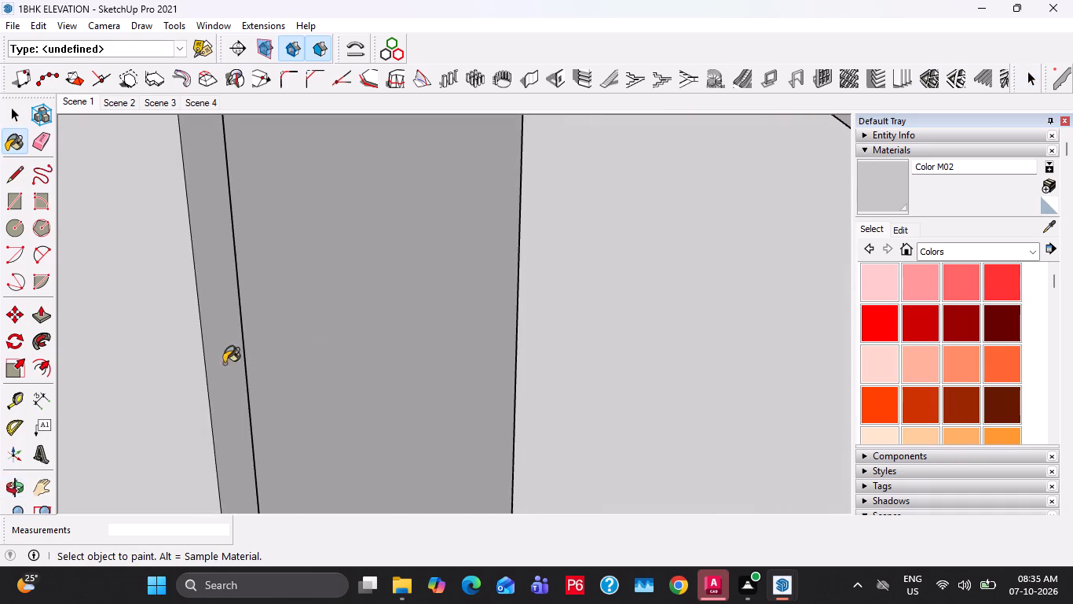
# Select the base faces of the L-shaped kitchen counter and make them a group.
pyautogui.scroll(-7, 317, 354)
pyautogui.moveTo(359, 333); pyautogui.dragTo(550, 250, button='middle')
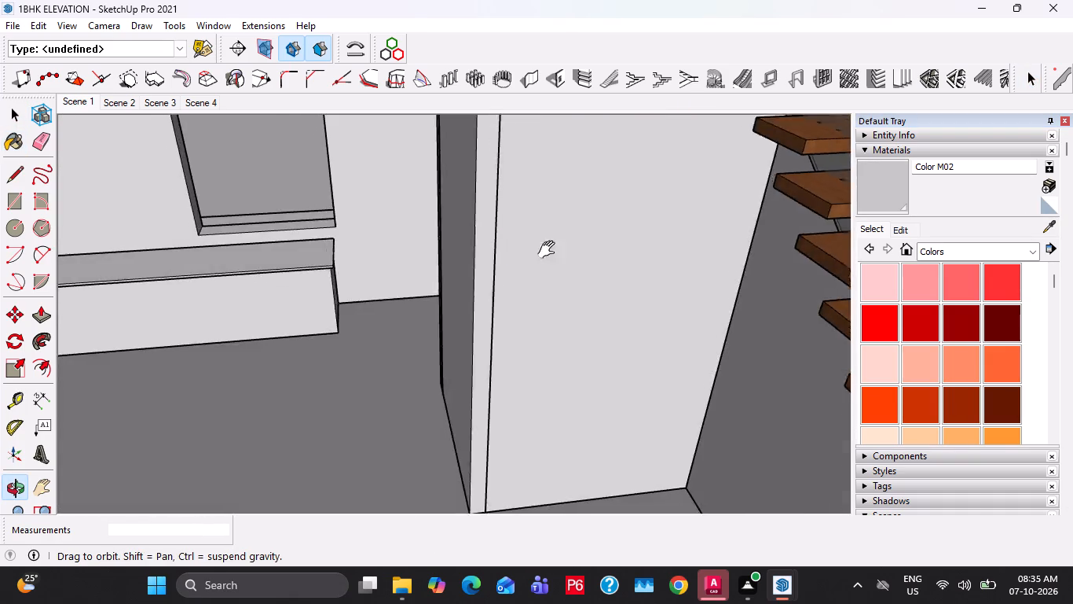
pyautogui.moveTo(550, 250); pyautogui.dragTo(719, 245, button='middle')
pyautogui.press('space')
pyautogui.scroll(5, 41, 292)
pyautogui.keyDown('shift'); pyautogui.moveTo(126, 338); pyautogui.dragTo(387, 302, button='middle'); pyautogui.keyUp('shift')
pyautogui.doubleClick(383, 301)
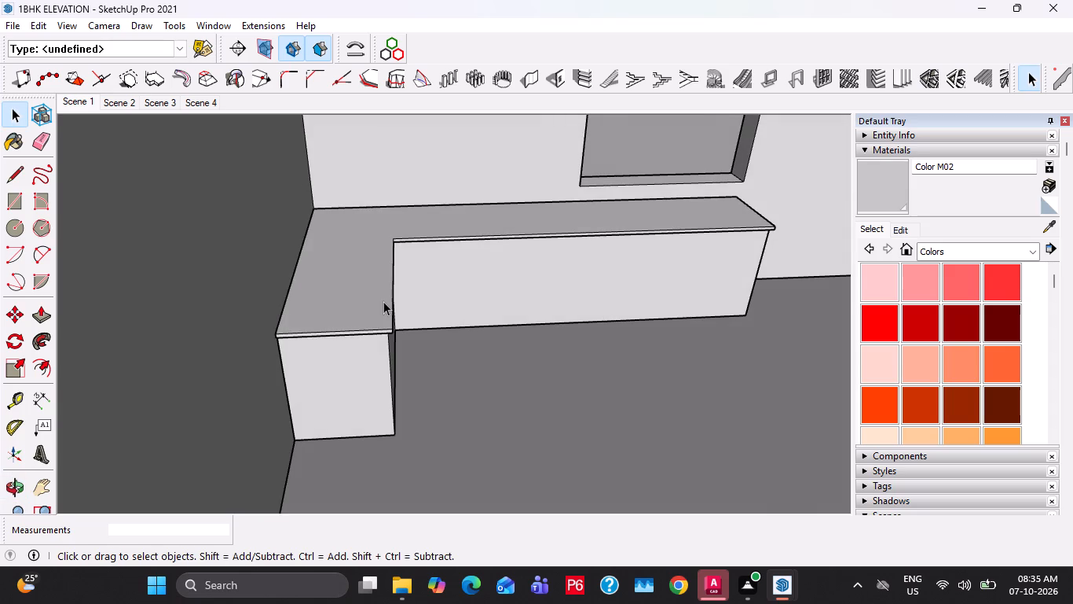
pyautogui.tripleClick(342, 255)
pyautogui.click(346, 304)
pyautogui.tripleClick(342, 371)
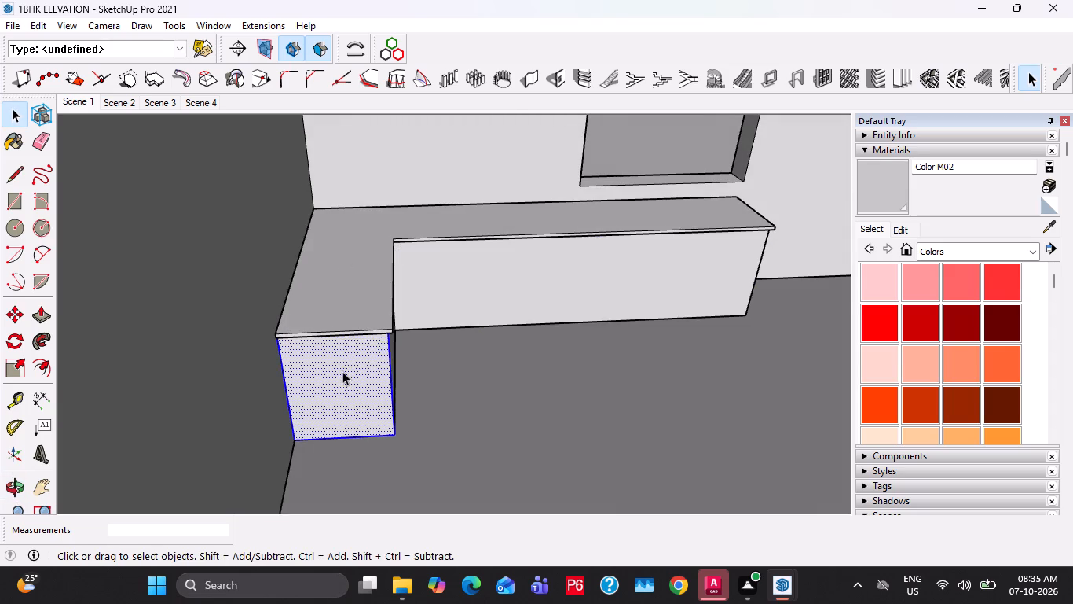
pyautogui.rightClick(342, 371)
pyautogui.click(412, 226)
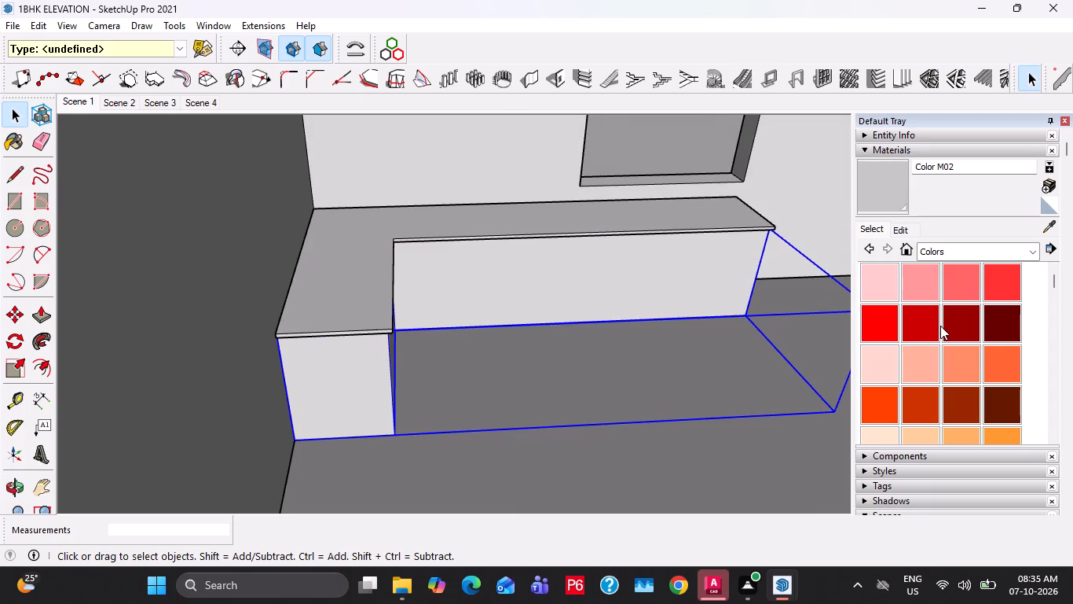
# Open the counter base group and paint all its faces with Color A01.
pyautogui.click(892, 286)
pyautogui.click(676, 311)
pyautogui.press('space')
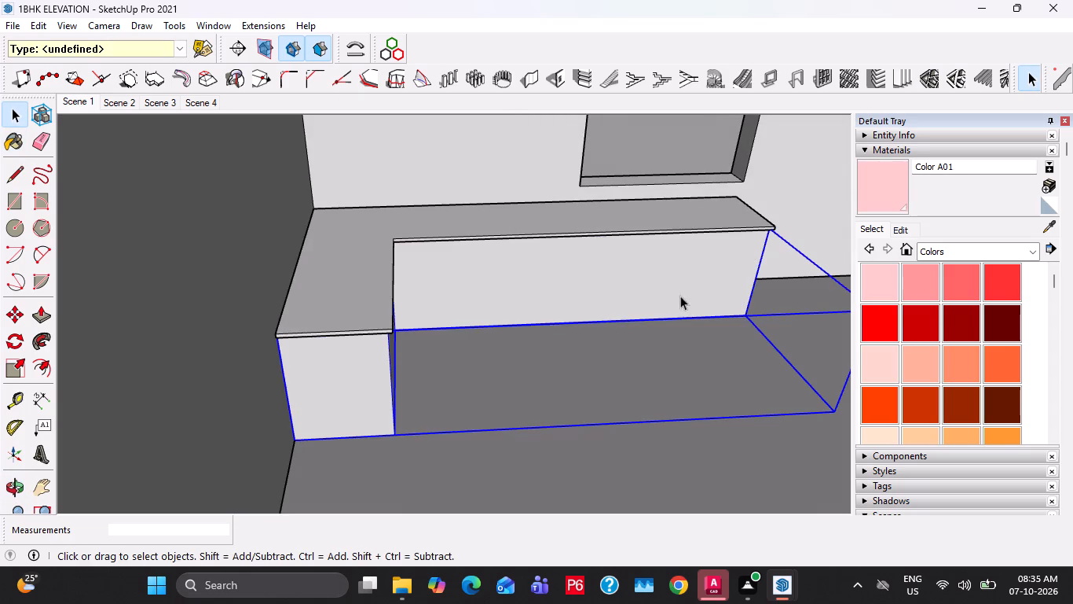
pyautogui.click(683, 285)
pyautogui.click(882, 190)
pyautogui.click(651, 262)
pyautogui.press('space')
pyautogui.tripleClick(650, 266)
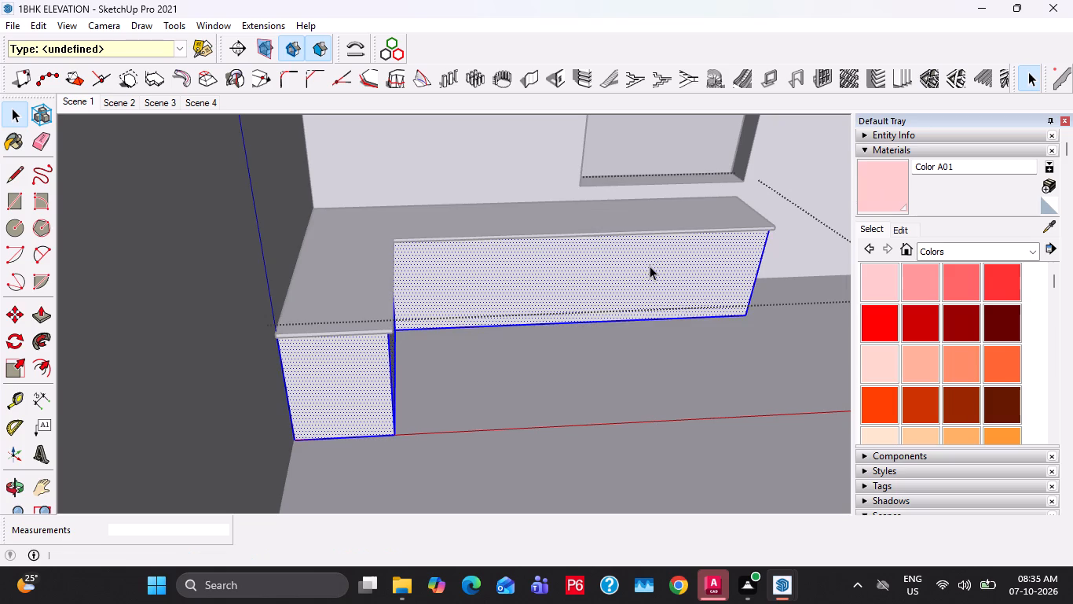
pyautogui.click(876, 184)
pyautogui.click(688, 274)
pyautogui.press('space')
pyautogui.press('Escape')
pyautogui.press('space')
pyautogui.press('Escape')
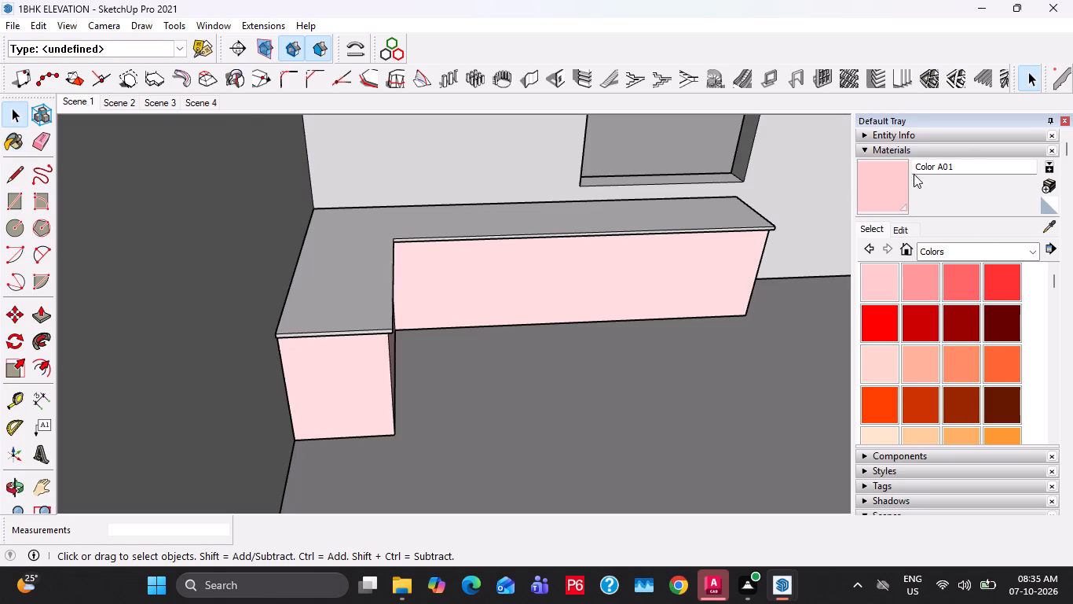
# Paint the L-shaped kitchen countertop with Color A08.
pyautogui.scroll(2, 943, 327)
pyautogui.click(1006, 326)
pyautogui.click(537, 226)
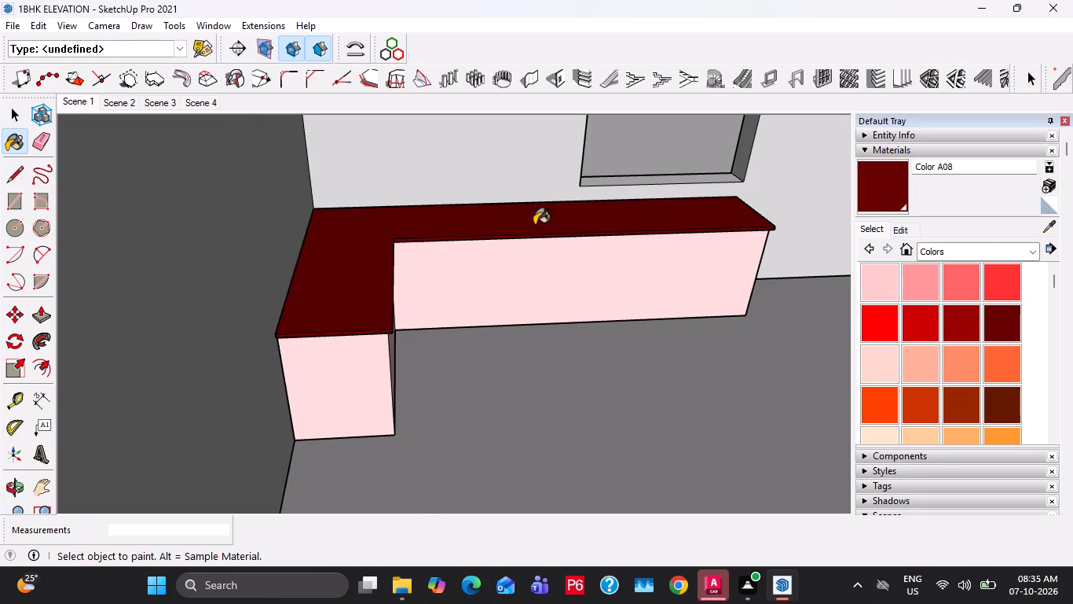
pyautogui.press('space')
# Draw a 4' 6" by 5' rectangle across the ground-floor window opening below the wooden balcony and select its face.
pyautogui.scroll(7, 359, 312)
pyautogui.moveTo(482, 285); pyautogui.dragTo(566, 341, button='middle')
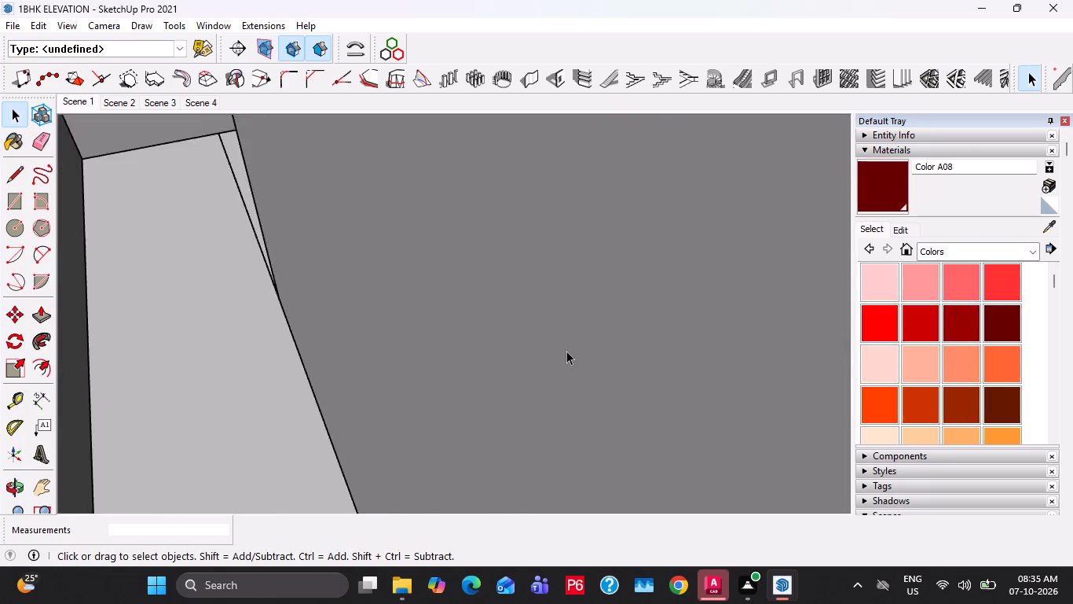
pyautogui.scroll(-20, 566, 351)
pyautogui.scroll(-20, 566, 351)
pyautogui.scroll(-13, 566, 351)
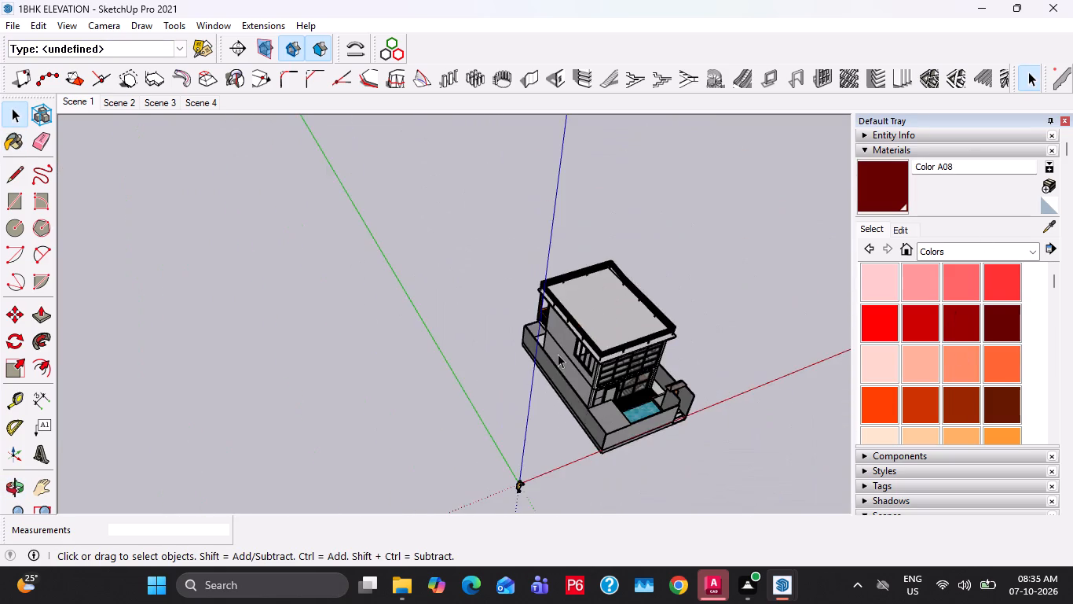
pyautogui.moveTo(566, 353); pyautogui.dragTo(748, 308, button='middle')
pyautogui.scroll(20, 652, 363)
pyautogui.scroll(4, 652, 363)
pyautogui.moveTo(654, 329); pyautogui.dragTo(452, 294, button='middle')
pyautogui.scroll(-8, 395, 283)
pyautogui.moveTo(482, 303); pyautogui.dragTo(316, 288, button='middle')
pyautogui.scroll(6, 408, 267)
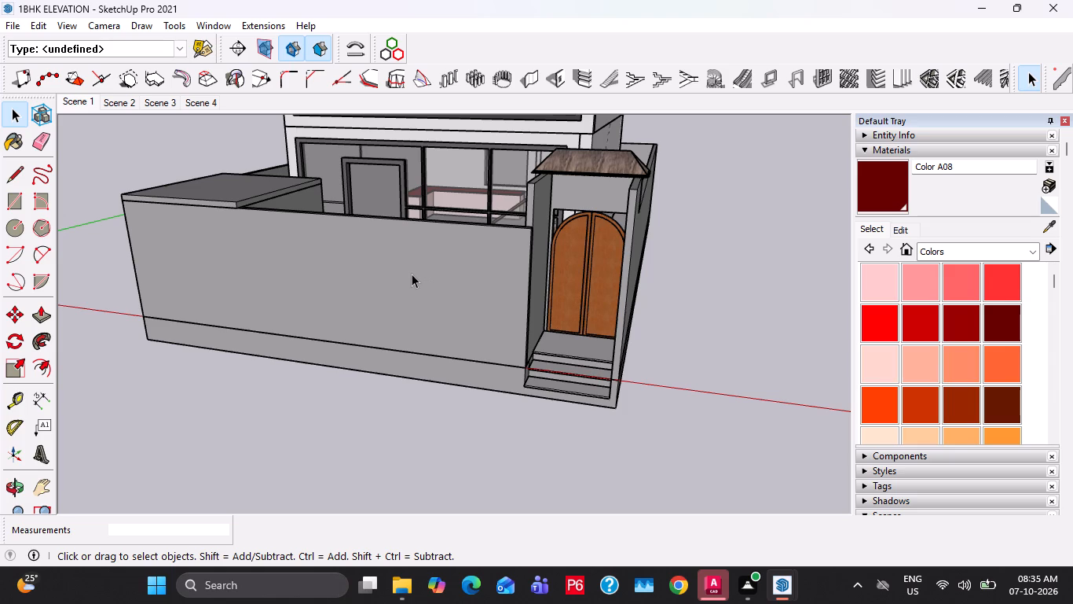
pyautogui.scroll(-7, 470, 276)
pyautogui.moveTo(437, 274); pyautogui.dragTo(674, 261, button='middle')
pyautogui.scroll(5, 433, 282)
pyautogui.moveTo(325, 270); pyautogui.dragTo(603, 245, button='middle')
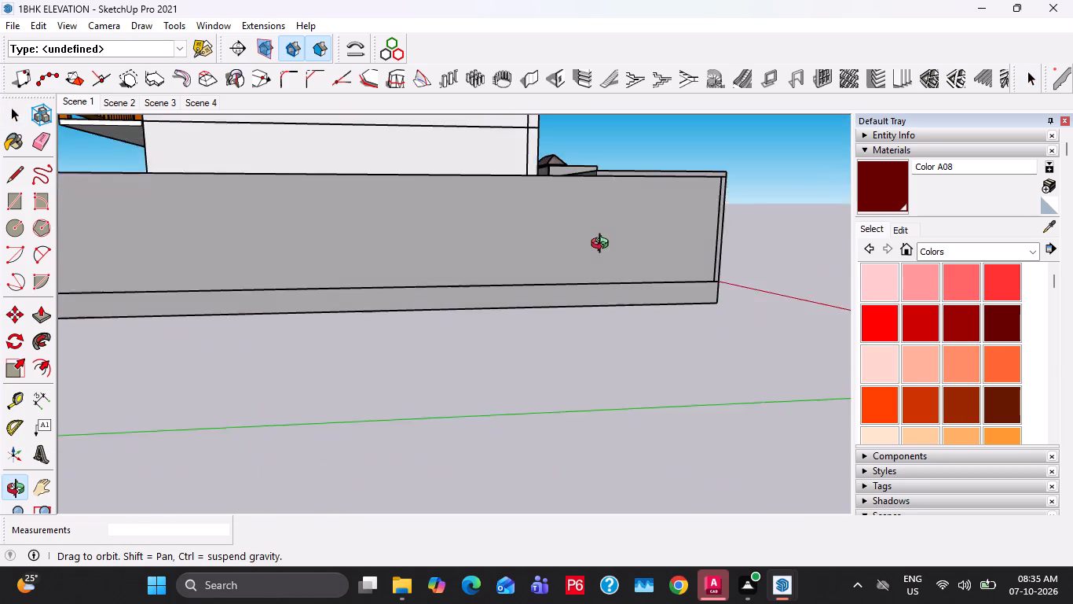
pyautogui.moveTo(603, 245); pyautogui.dragTo(925, 317, button='middle')
pyautogui.scroll(1, 526, 328)
pyautogui.moveTo(528, 328); pyautogui.dragTo(744, 352, button='middle')
pyautogui.scroll(2, 529, 342)
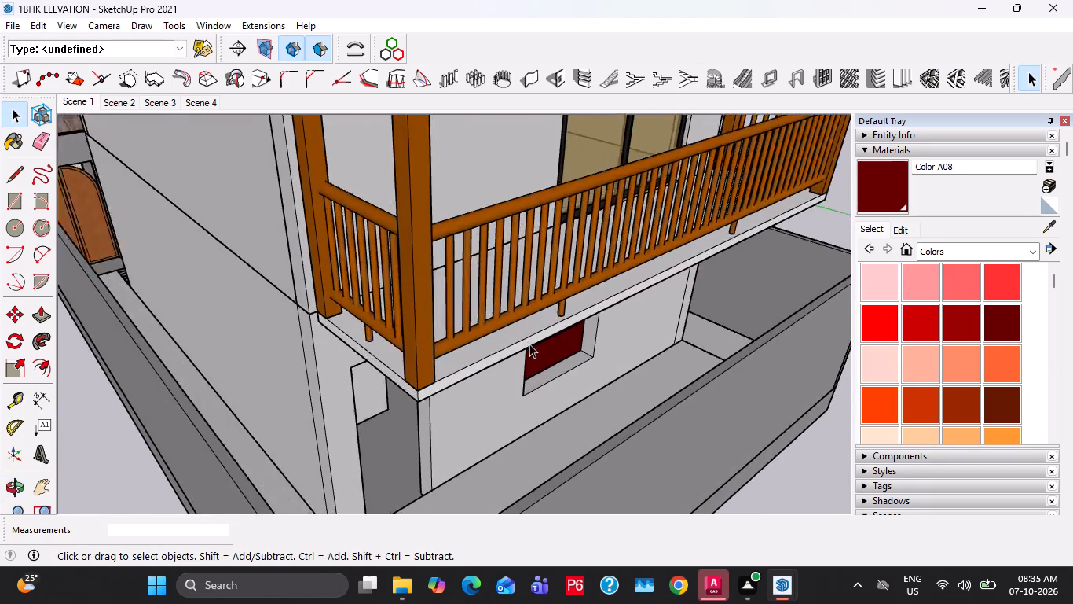
pyautogui.scroll(6, 529, 344)
pyautogui.moveTo(534, 400); pyautogui.dragTo(507, 396, button='middle')
pyautogui.press('r')
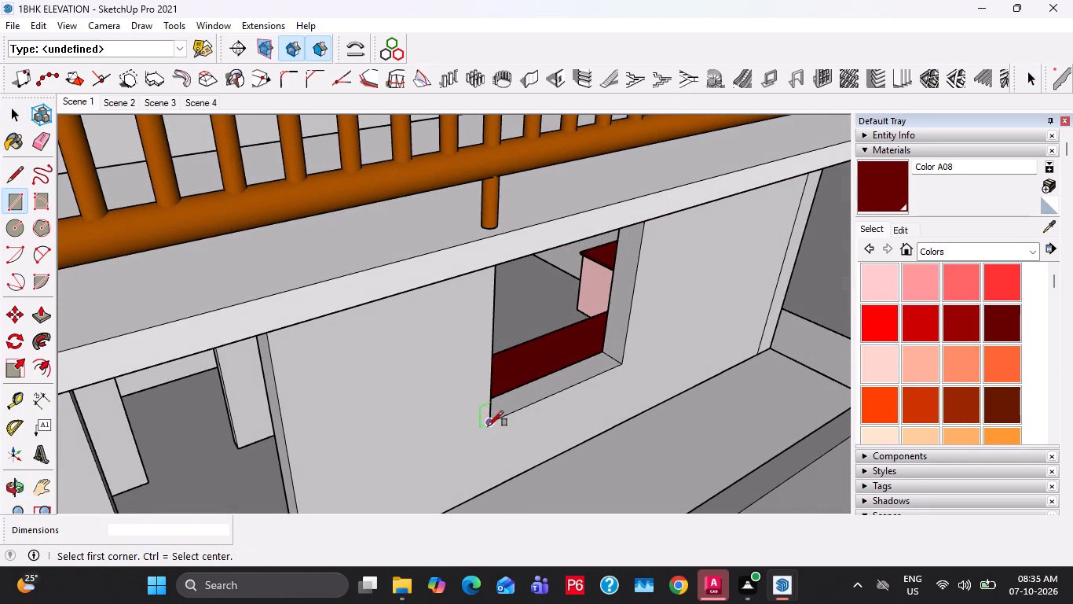
pyautogui.click(488, 426)
pyautogui.keyDown('shift'); pyautogui.moveTo(679, 300); pyautogui.dragTo(599, 331, button='middle'); pyautogui.keyUp('shift')
pyautogui.click(568, 247)
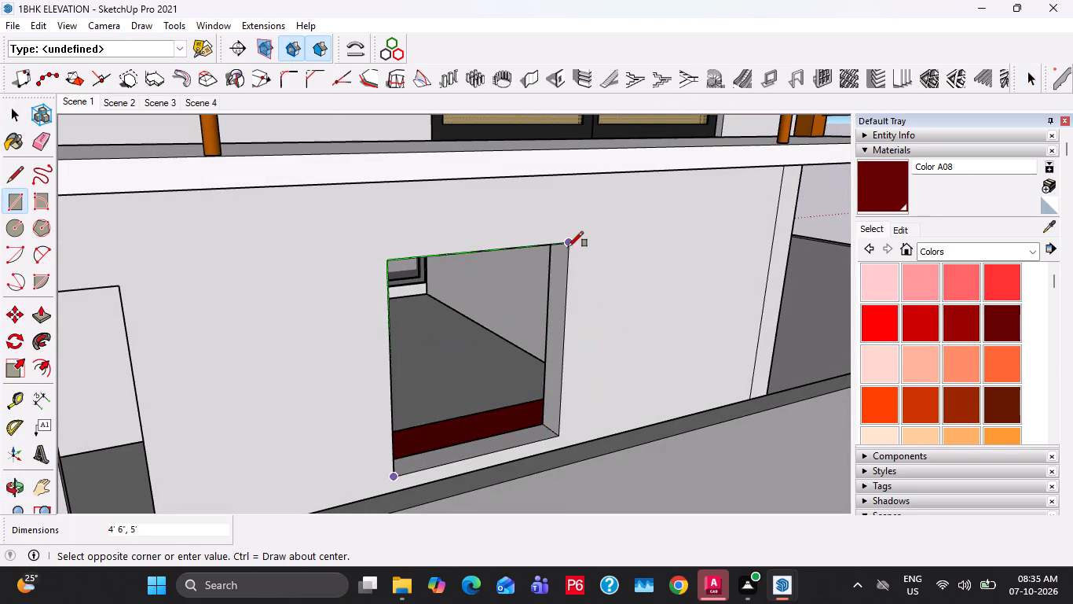
pyautogui.press('space')
pyautogui.tripleClick(504, 300)
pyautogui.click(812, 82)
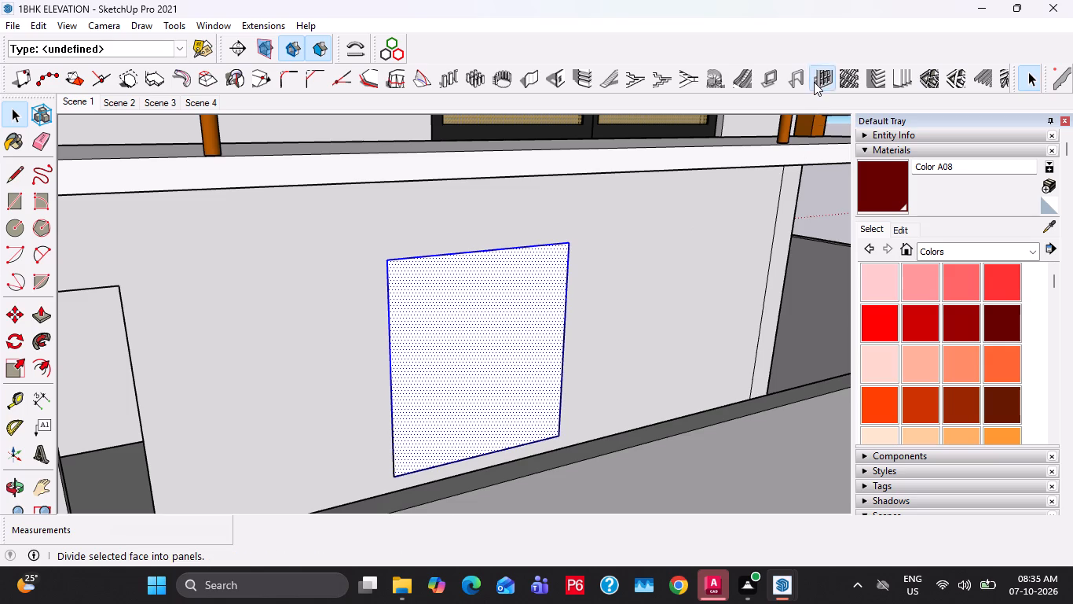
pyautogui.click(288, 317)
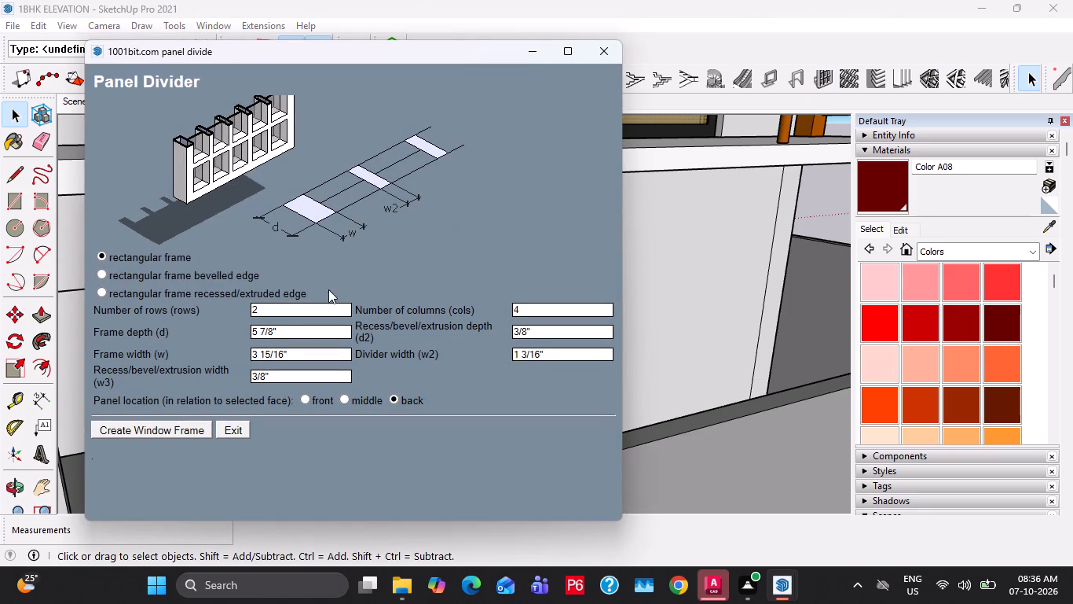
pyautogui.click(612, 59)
# Create a rectangular window frame from the selected face with 2" frame depth, 1" recess depth and 3" frame width.
pyautogui.click(778, 78)
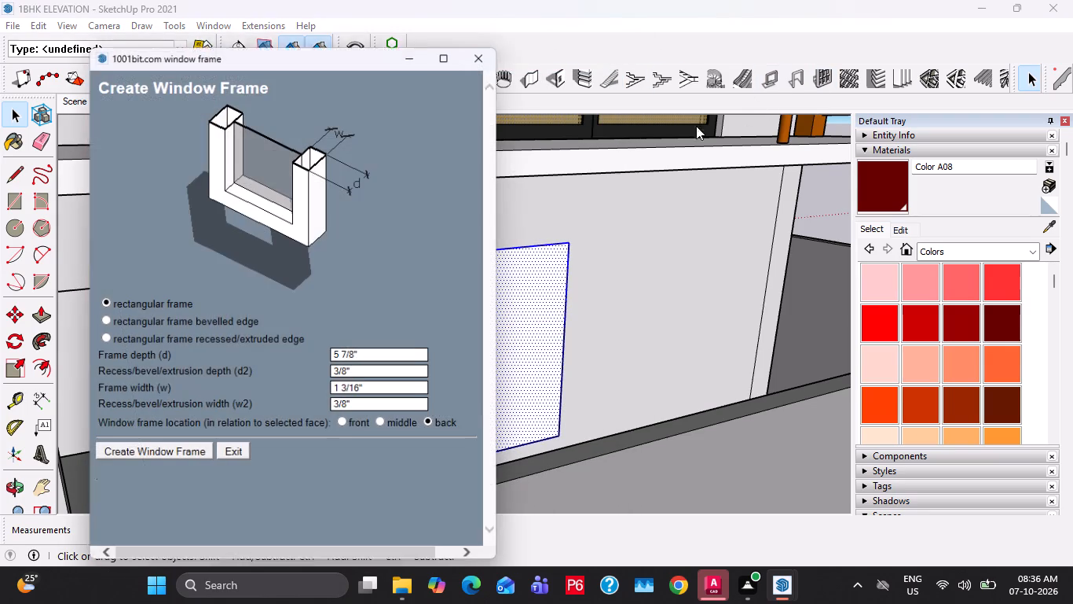
pyautogui.click(384, 348)
pyautogui.click(383, 352)
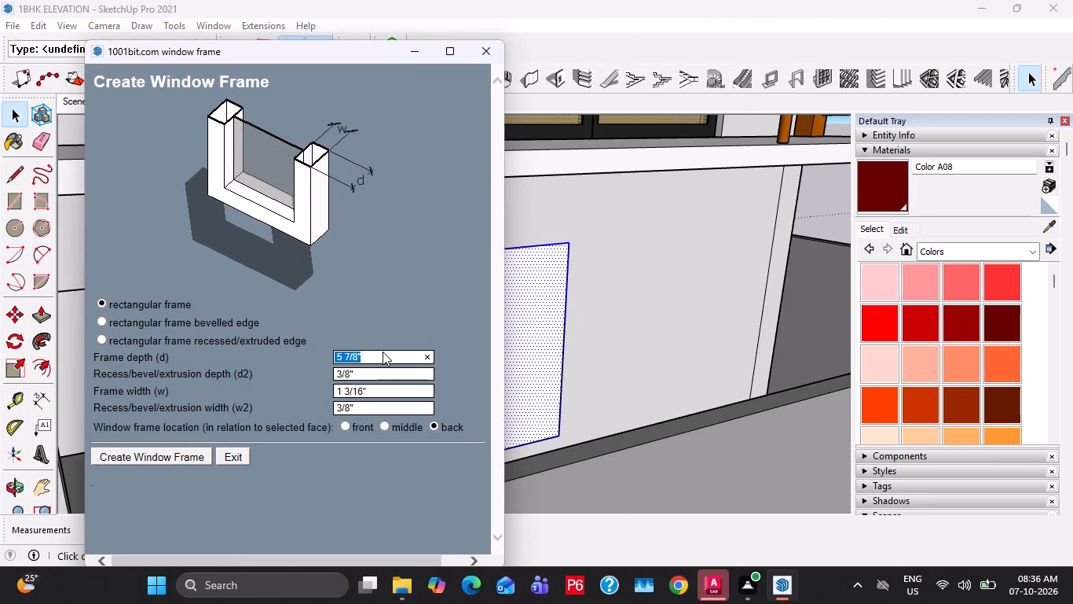
pyautogui.write('2"')
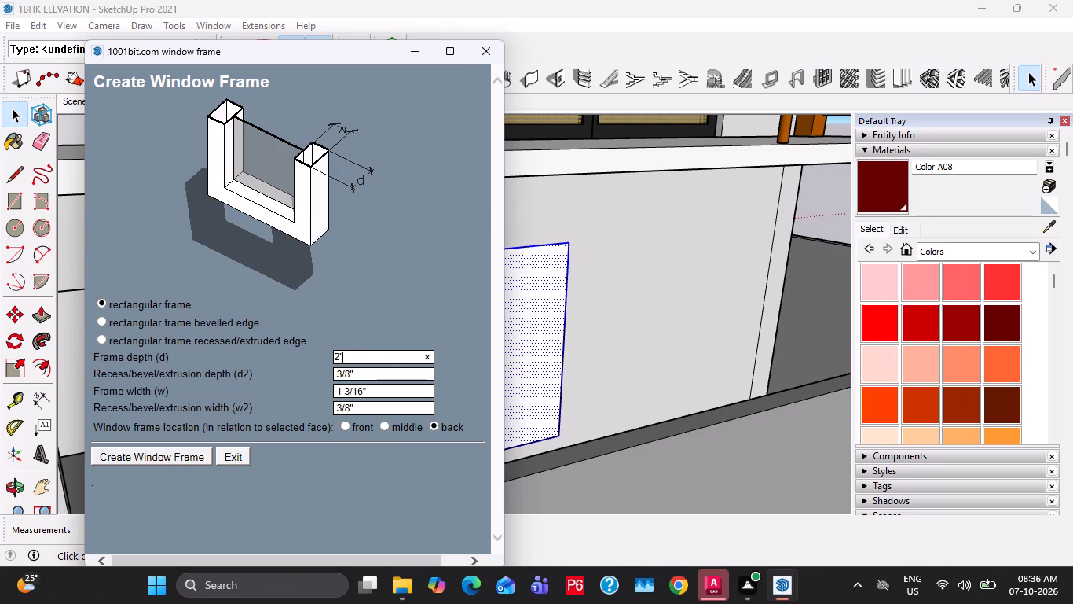
pyautogui.click(386, 372)
pyautogui.write('1"\'')
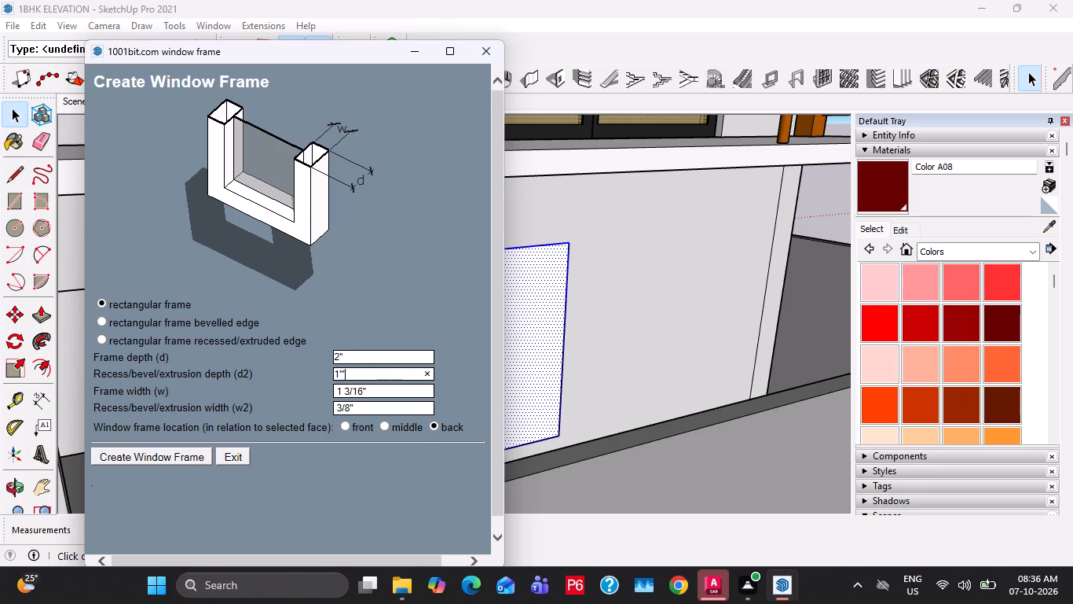
pyautogui.press('BackSpace')
pyautogui.click(381, 389)
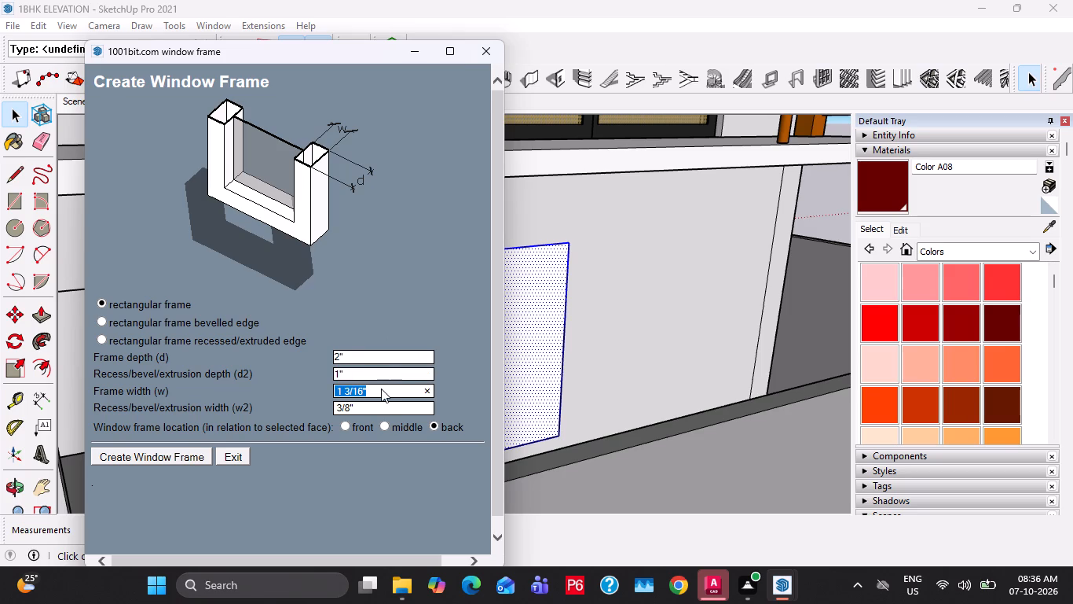
pyautogui.press('2')
pyautogui.press('BackSpace')
pyautogui.write('3"')
pyautogui.press('Return')
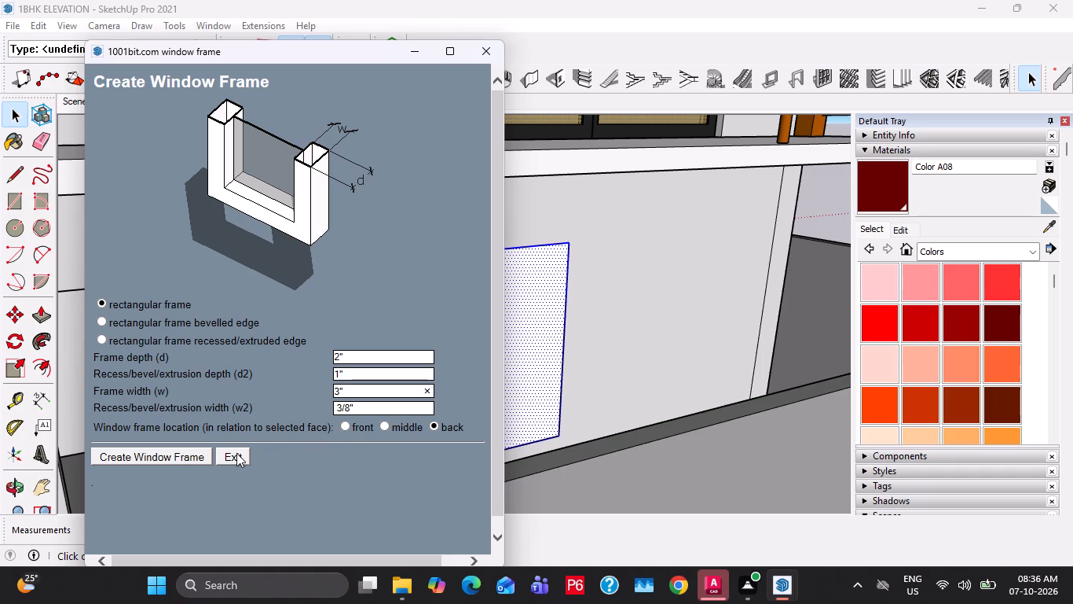
pyautogui.click(203, 459)
# Sample Translucent Glass Gray from the upper-floor side window and paint the new window's pane with it.
pyautogui.moveTo(441, 442); pyautogui.dragTo(445, 490, button='middle')
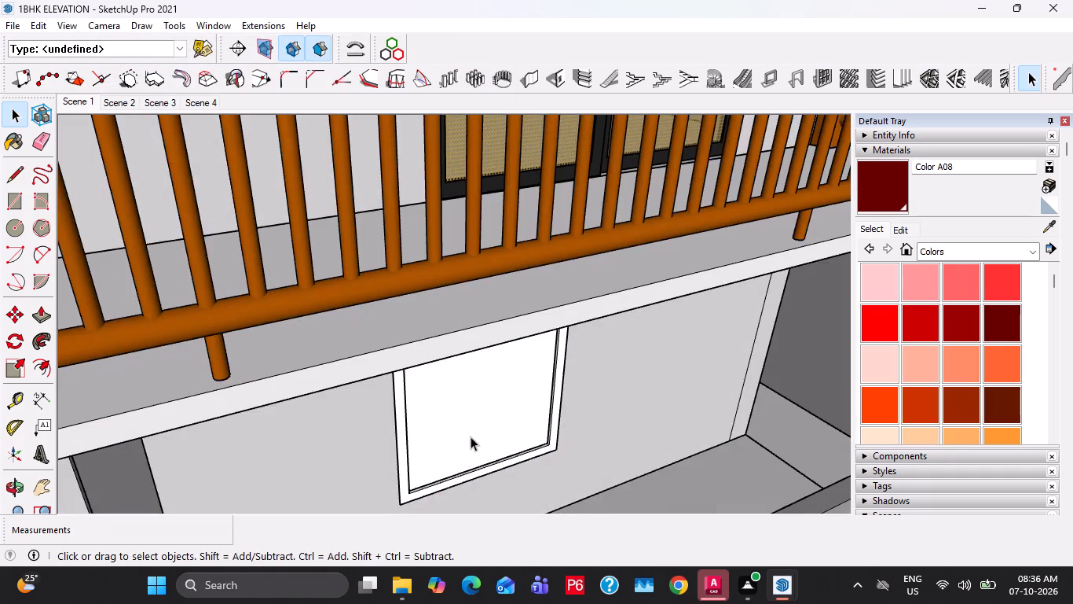
pyautogui.doubleClick(471, 436)
pyautogui.click(483, 390)
pyautogui.click(1053, 227)
pyautogui.scroll(-19, 613, 279)
pyautogui.scroll(1, 482, 319)
pyautogui.moveTo(482, 319); pyautogui.dragTo(544, 253, button='middle')
pyautogui.scroll(-1, 523, 271)
pyautogui.scroll(2, 507, 306)
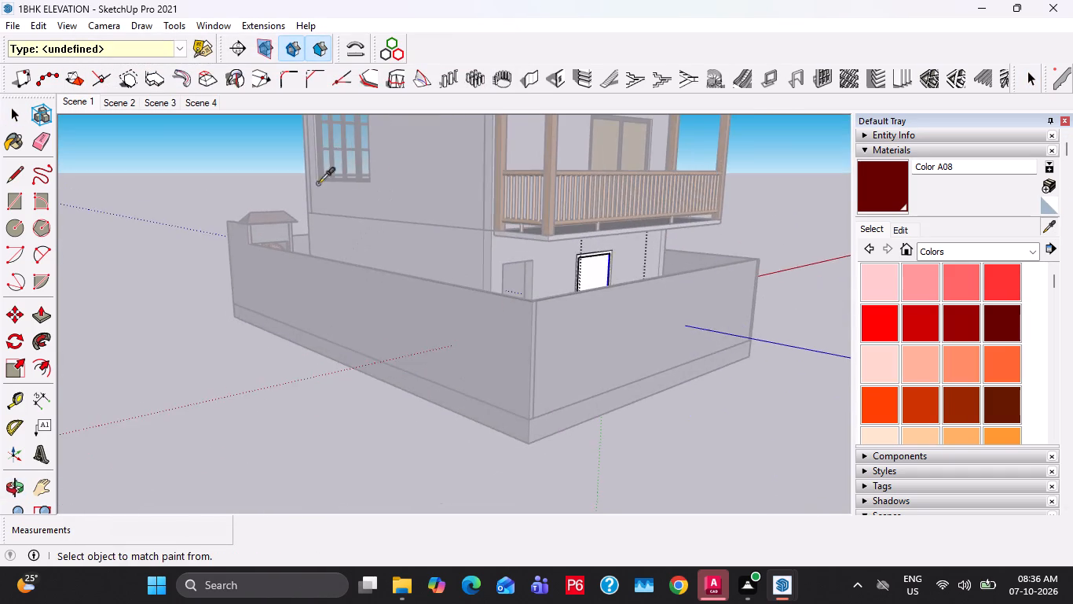
pyautogui.moveTo(320, 182); pyautogui.dragTo(489, 238, button='middle')
pyautogui.scroll(5, 410, 195)
pyautogui.click(453, 151)
pyautogui.scroll(-4, 445, 157)
pyautogui.moveTo(843, 295); pyautogui.dragTo(636, 275, button='middle')
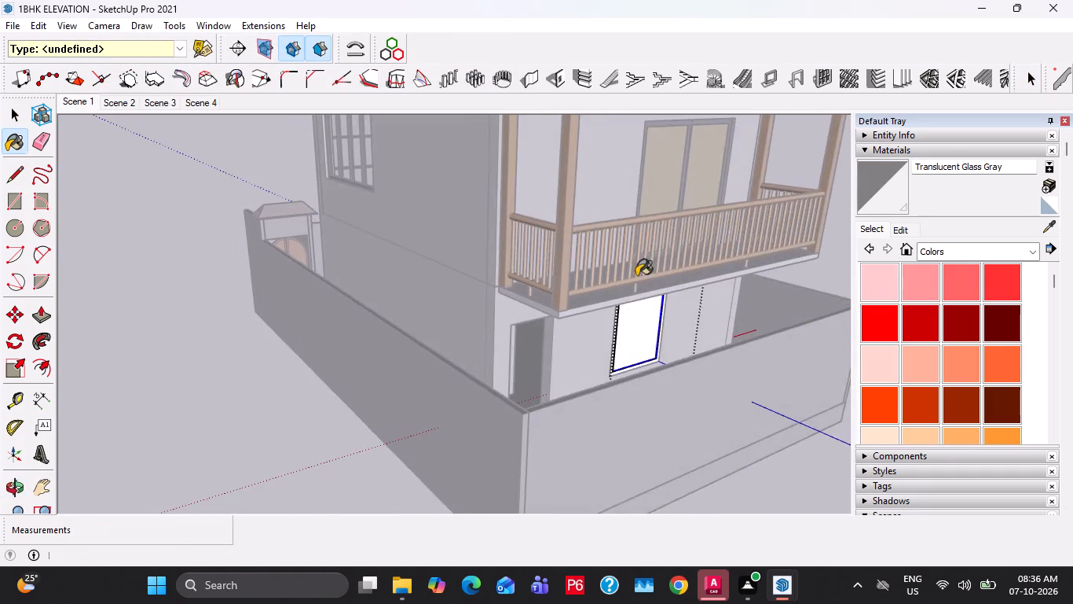
pyautogui.moveTo(636, 275); pyautogui.dragTo(634, 274, button='middle')
pyautogui.scroll(3, 672, 311)
pyautogui.click(626, 350)
pyautogui.scroll(9, 624, 372)
pyautogui.press('space')
# Paint the new window's frame with Color M06.
pyautogui.scroll(1, 935, 366)
pyautogui.scroll(-5, 935, 366)
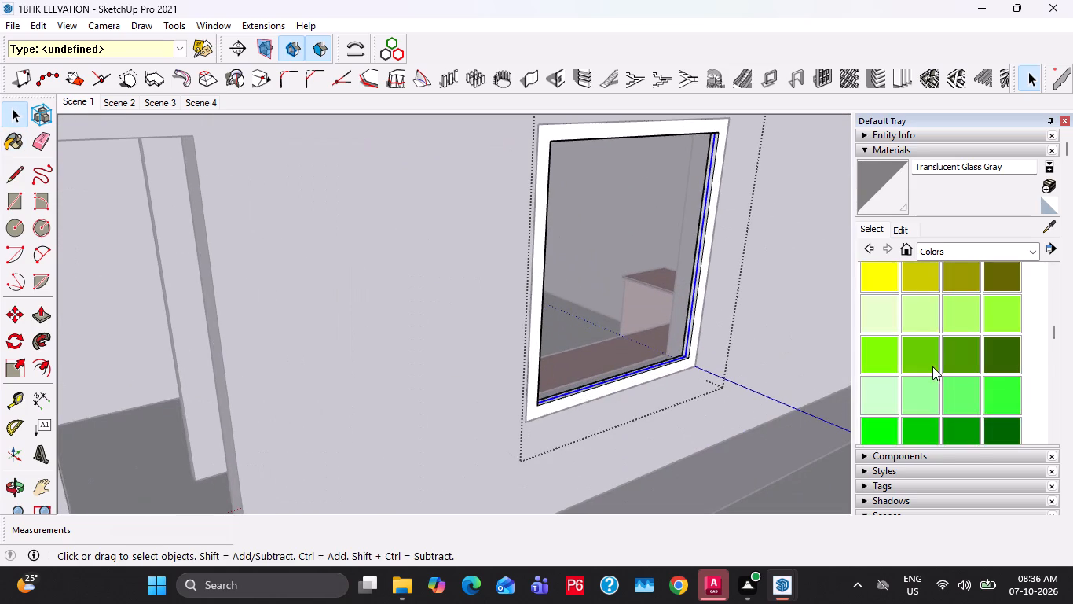
pyautogui.press('Escape')
pyautogui.click(685, 357)
pyautogui.scroll(-5, 923, 365)
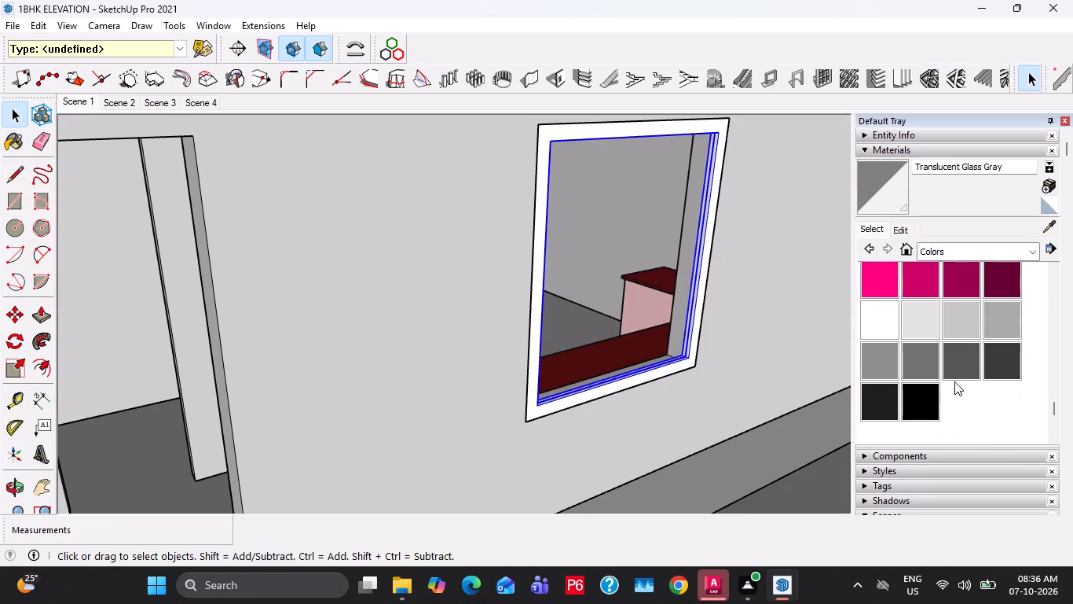
pyautogui.click(958, 355)
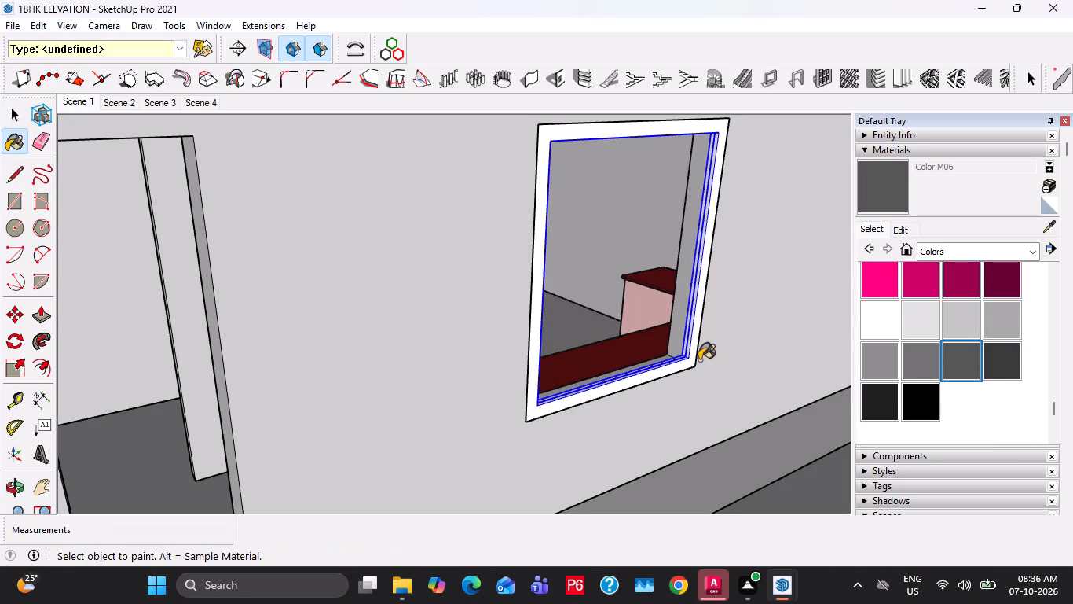
pyautogui.click(698, 362)
pyautogui.hotkey('ctrl', 'z')
pyautogui.click(672, 365)
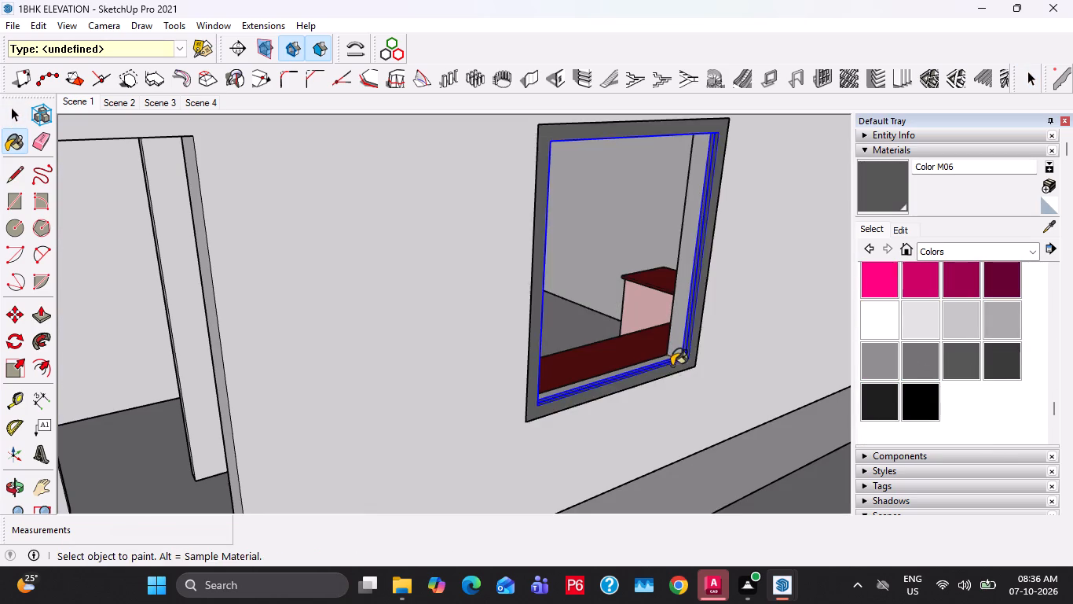
pyautogui.press('space')
# Move the new window frame inward from the outer wall face into the thickness of the wall opening.
pyautogui.scroll(8, 672, 366)
pyautogui.moveTo(693, 358); pyautogui.dragTo(702, 386, button='middle')
pyautogui.press('m')
pyautogui.scroll(3, 711, 388)
pyautogui.click(721, 368)
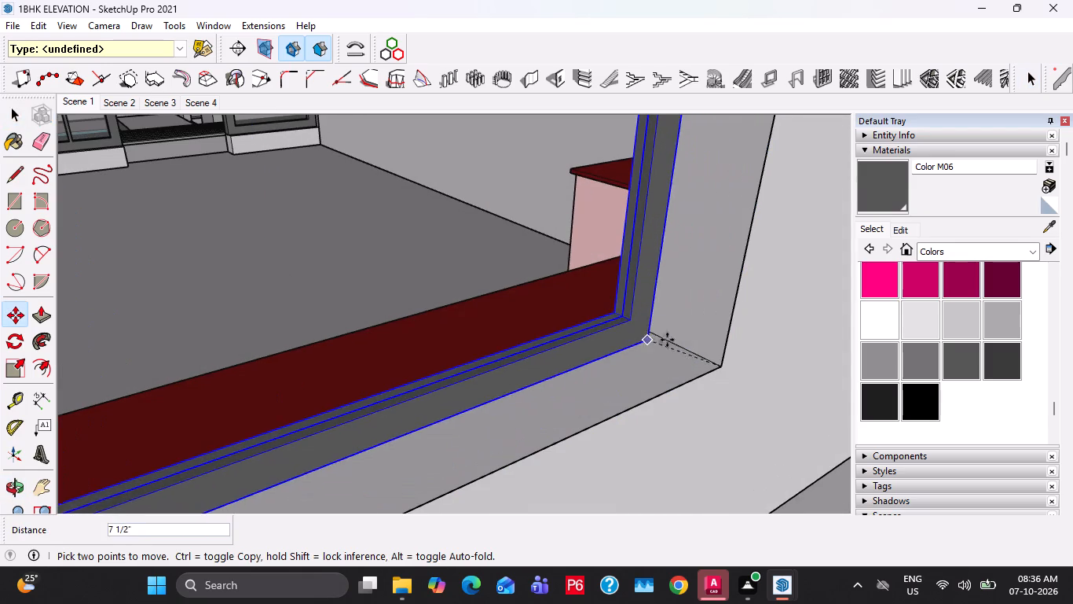
pyautogui.click(690, 355)
pyautogui.scroll(-16, 654, 375)
pyautogui.press('space')
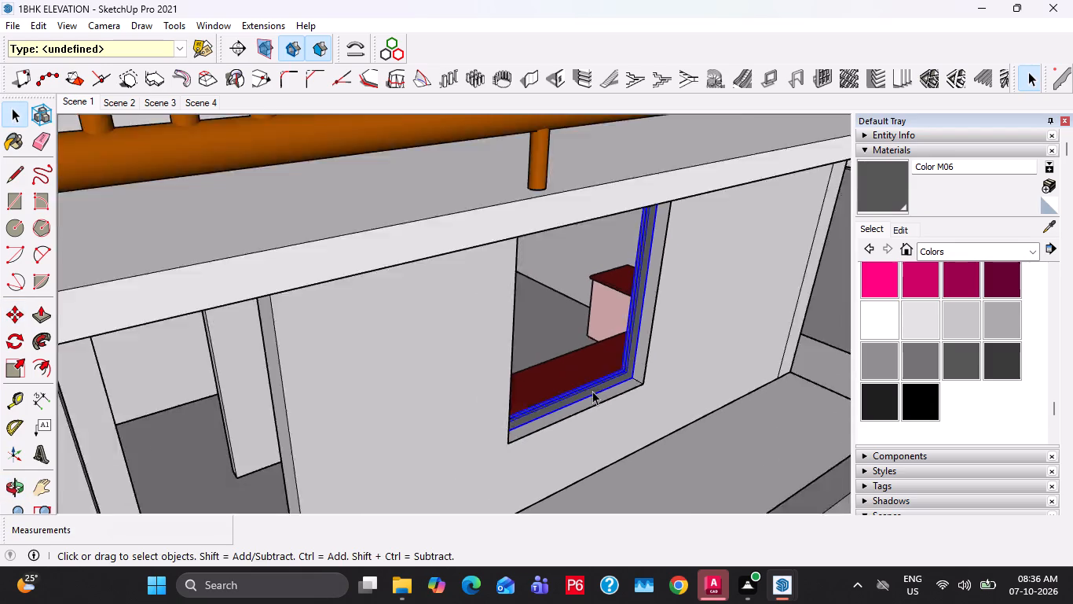
# Deselect the window and examine the house exterior from the boundary wall and the balcony corner.
pyautogui.scroll(-7, 592, 391)
pyautogui.moveTo(570, 381); pyautogui.dragTo(374, 305, button='middle')
pyautogui.click(768, 182)
pyautogui.scroll(5, 256, 293)
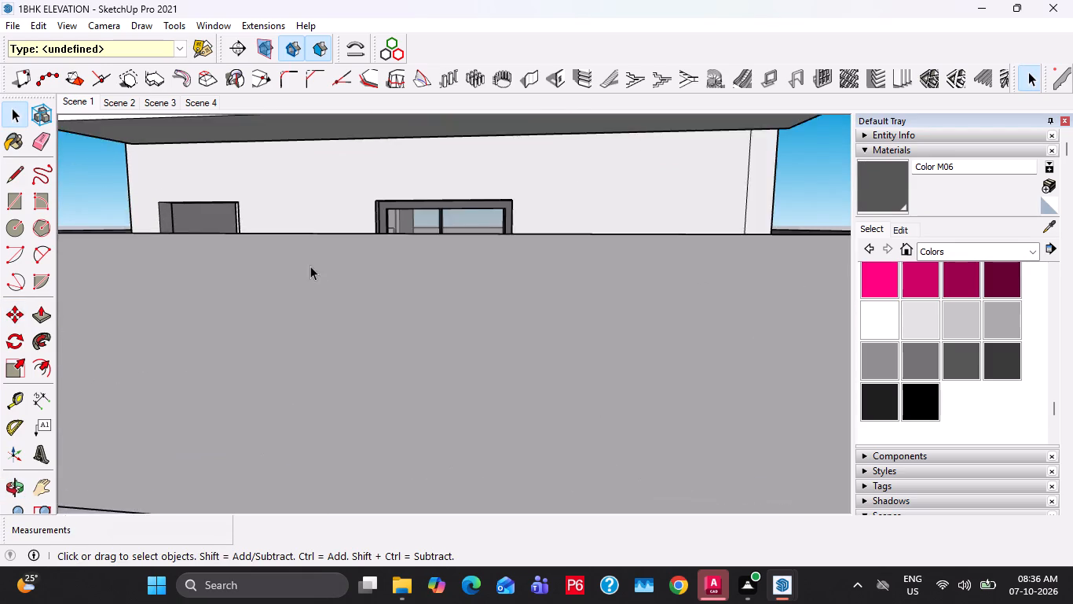
pyautogui.scroll(4, 310, 266)
pyautogui.keyDown('shift'); pyautogui.moveTo(416, 197); pyautogui.dragTo(605, 299, button='middle'); pyautogui.keyUp('shift')
pyautogui.scroll(-5, 595, 297)
pyautogui.moveTo(367, 329); pyautogui.dragTo(591, 404, button='middle')
pyautogui.scroll(-6, 596, 390)
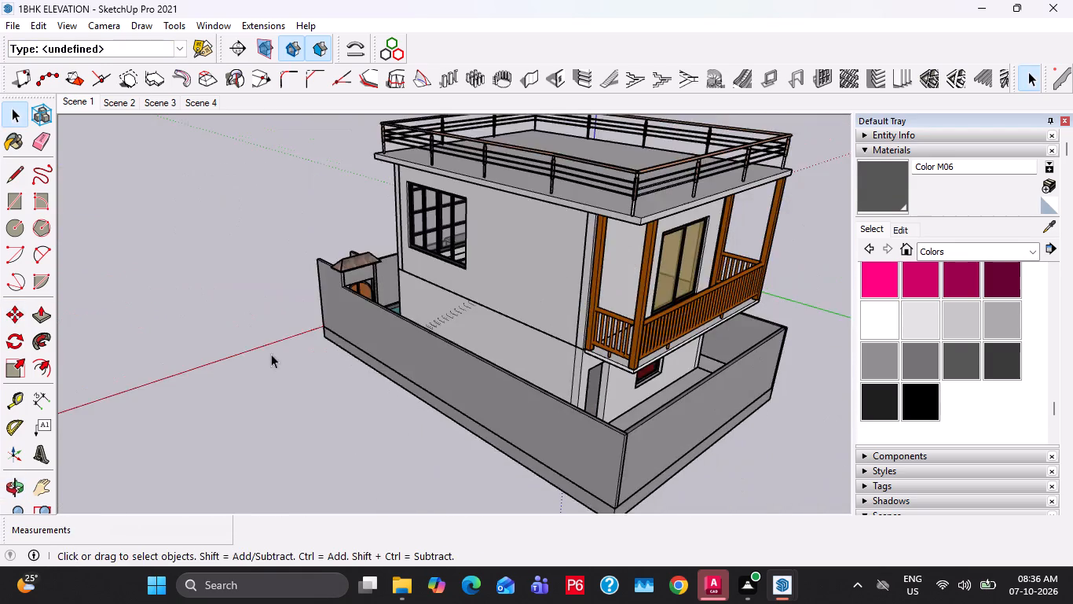
# Save the house model.
pyautogui.moveTo(261, 340); pyautogui.dragTo(623, 365, button='middle')
pyautogui.scroll(4, 458, 325)
pyautogui.moveTo(317, 262); pyautogui.dragTo(514, 299, button='middle')
pyautogui.scroll(-4, 517, 299)
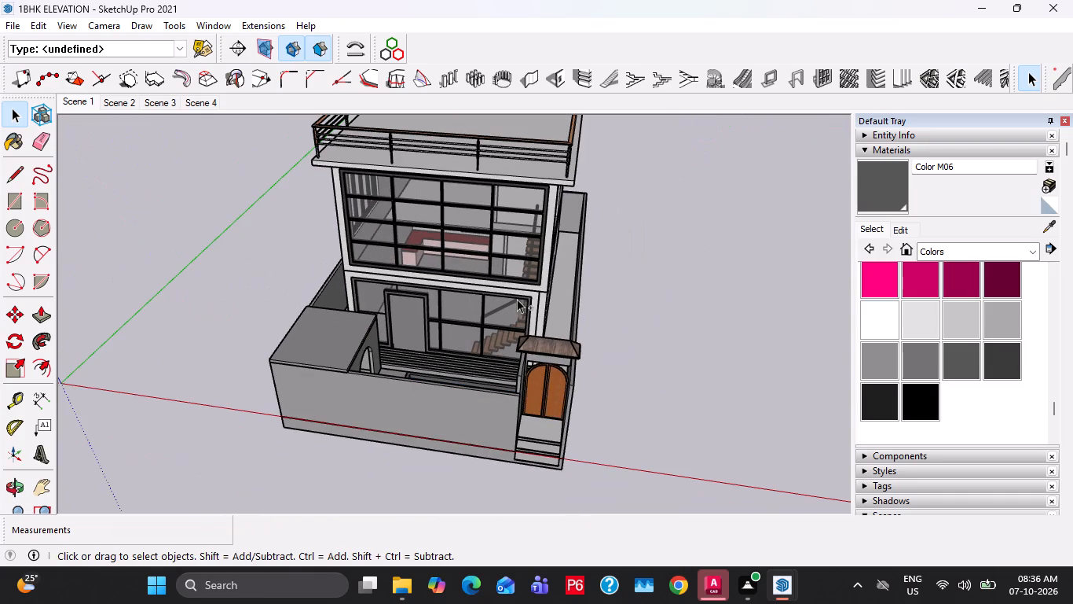
pyautogui.hotkey('ctrl', 's')
# Sample Color M02 from the upper-floor side wall and paint the white edge of the balcony floor slab with it.
pyautogui.moveTo(430, 319); pyautogui.dragTo(487, 387, button='middle')
pyautogui.scroll(-1, 487, 387)
pyautogui.moveTo(441, 359); pyautogui.dragTo(533, 436, button='middle')
pyautogui.scroll(8, 507, 304)
pyautogui.moveTo(511, 407); pyautogui.dragTo(599, 333, button='middle')
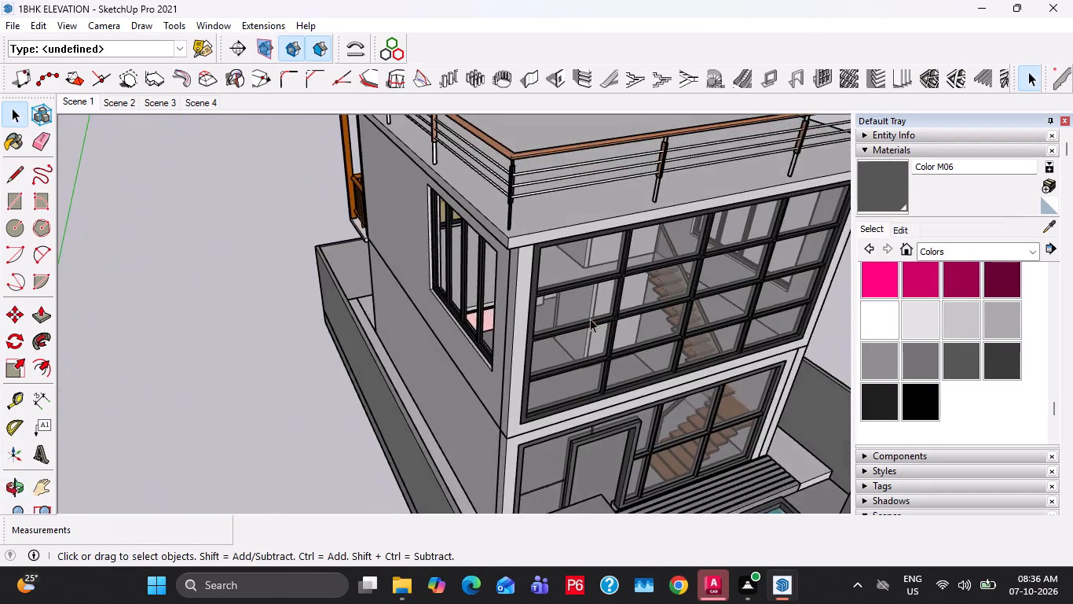
pyautogui.scroll(4, 504, 263)
pyautogui.keyDown('shift'); pyautogui.moveTo(506, 260); pyautogui.dragTo(693, 267, button='middle'); pyautogui.keyUp('shift')
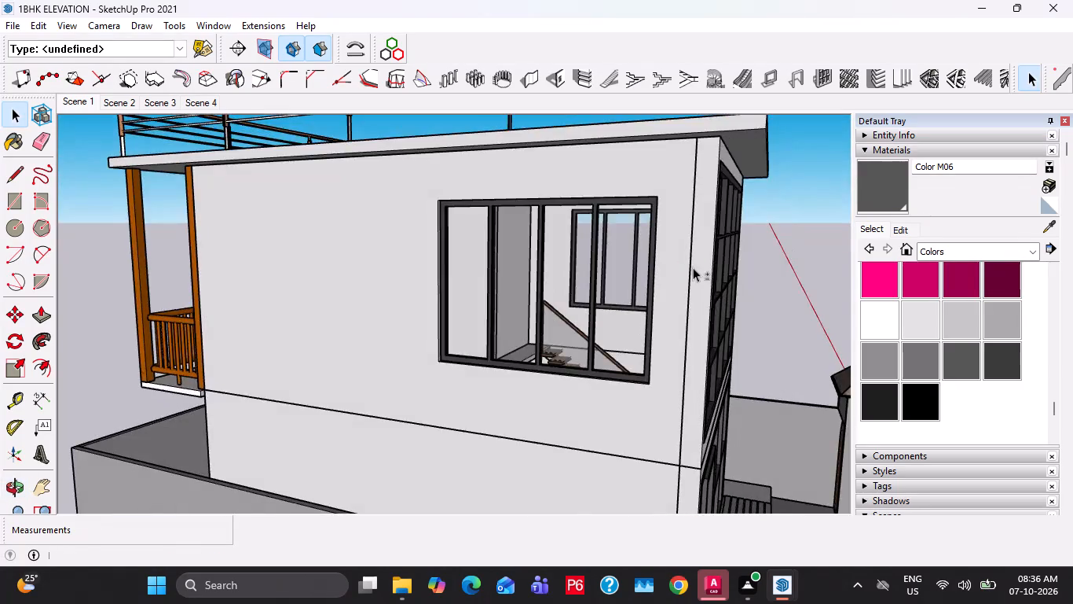
pyautogui.scroll(-3, 693, 270)
pyautogui.scroll(9, 229, 352)
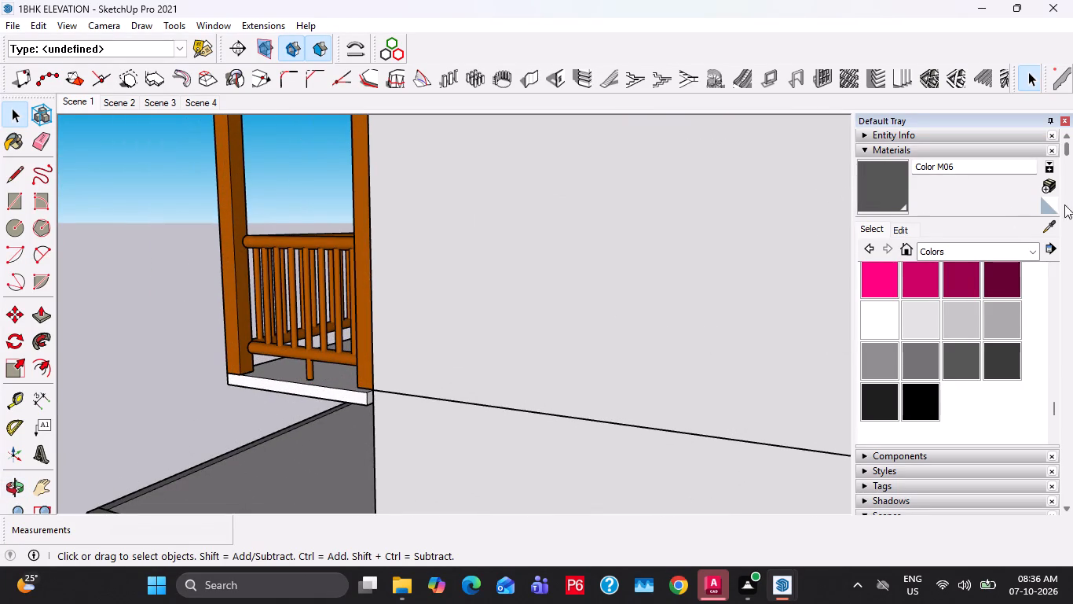
pyautogui.click(1049, 233)
pyautogui.click(740, 237)
pyautogui.click(335, 389)
pyautogui.moveTo(305, 339); pyautogui.dragTo(697, 311, button='middle')
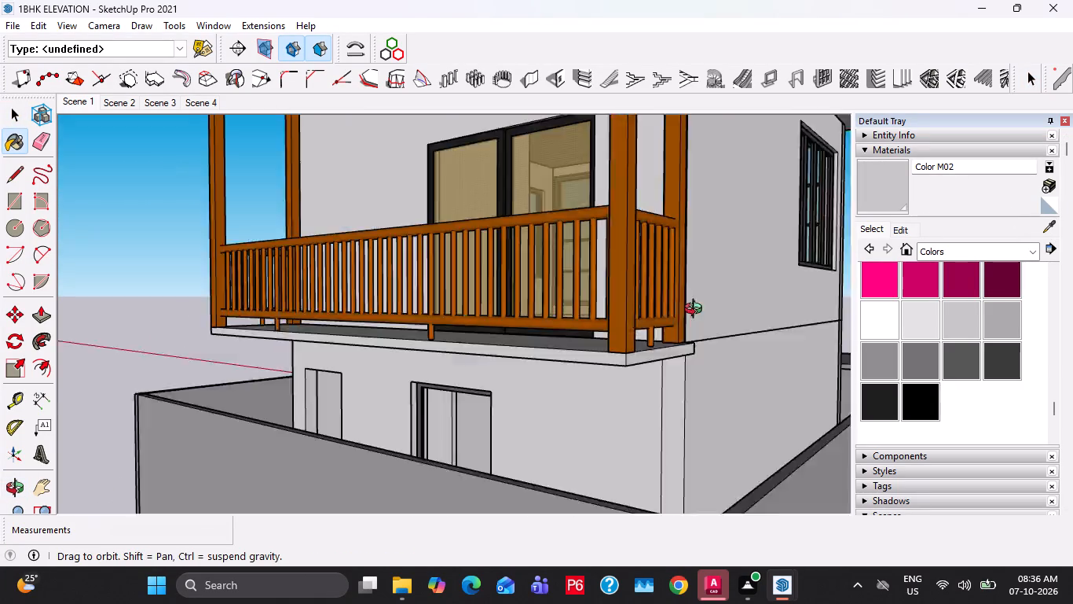
pyautogui.moveTo(697, 311); pyautogui.dragTo(777, 343, button='middle')
pyautogui.moveTo(636, 353); pyautogui.dragTo(722, 430, button='middle')
pyautogui.press('space')
# Save the model with the repainted balcony slab.
pyautogui.scroll(3, 533, 310)
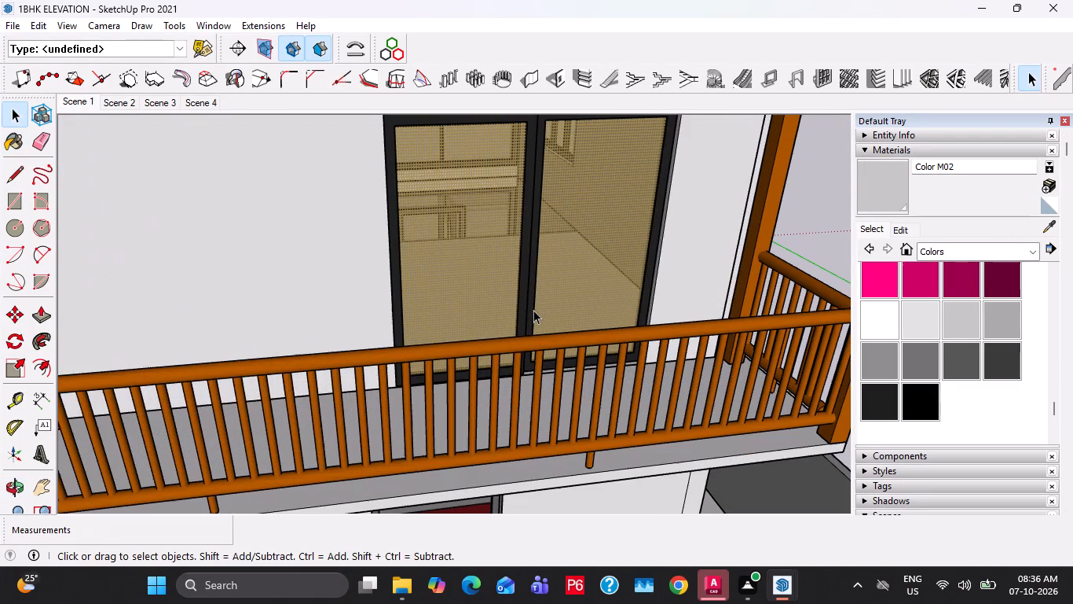
pyautogui.scroll(-4, 474, 325)
pyautogui.hotkey('ctrl', 's')
# Examine the house exterior from the balcony, along the side wall and round to the glazed front.
pyautogui.scroll(-3, 504, 327)
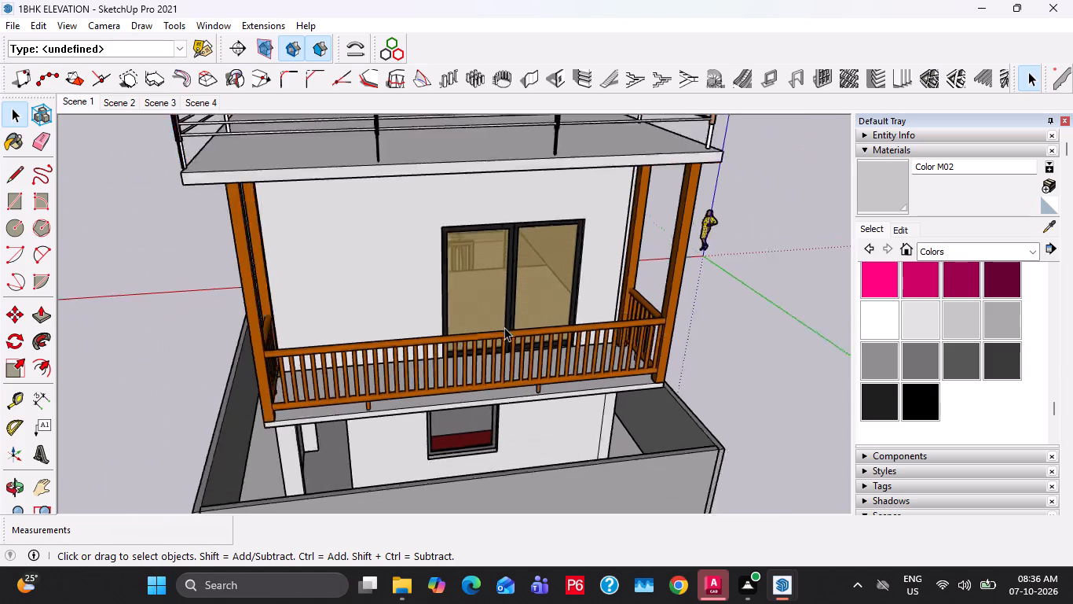
pyautogui.scroll(-2, 504, 327)
pyautogui.keyDown('shift'); pyautogui.moveTo(460, 317); pyautogui.dragTo(753, 307, button='middle'); pyautogui.keyUp('shift')
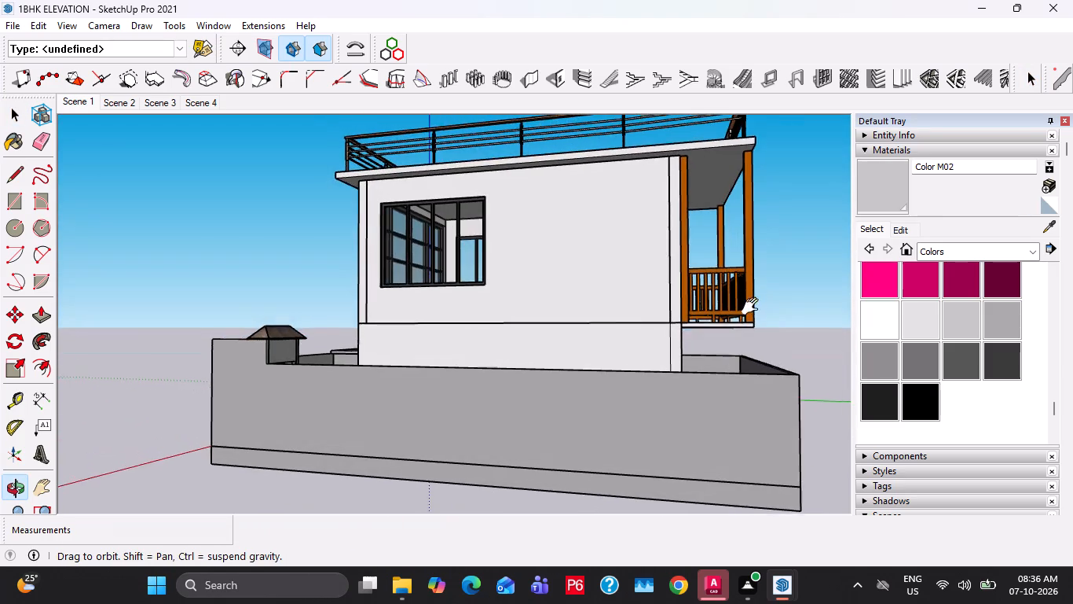
pyautogui.keyDown('shift'); pyautogui.moveTo(753, 307); pyautogui.dragTo(677, 344, button='middle'); pyautogui.keyUp('shift')
pyautogui.scroll(6, 605, 323)
pyautogui.moveTo(265, 255); pyautogui.dragTo(488, 303, button='middle')
pyautogui.scroll(-4, 497, 286)
pyautogui.moveTo(340, 304); pyautogui.dragTo(386, 296, button='middle')
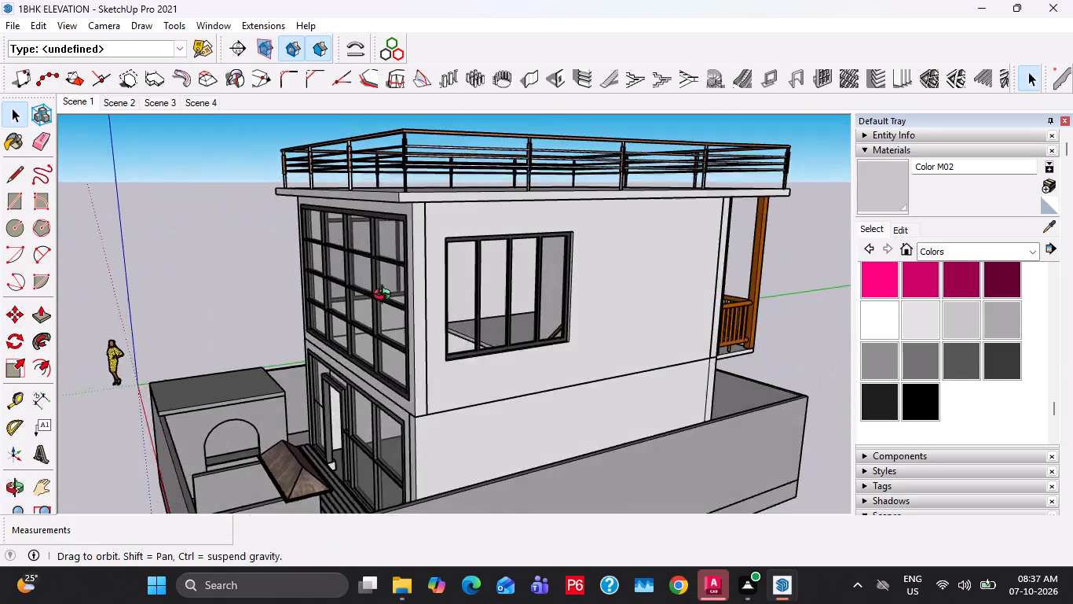
pyautogui.moveTo(386, 296); pyautogui.dragTo(460, 296, button='middle')
# Save the model.
pyautogui.hotkey('ctrl', 's')
# Draw a rectangle about 4' by 7' 1" across the ground-floor front door opening, between the outer corners of its frame.
pyautogui.scroll(7, 460, 296)
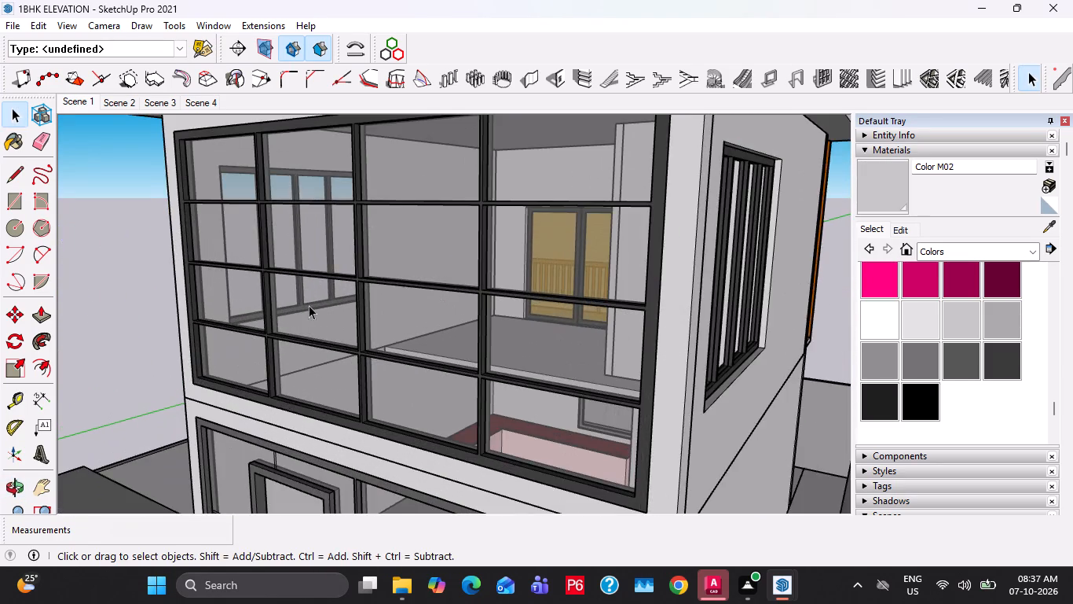
pyautogui.moveTo(309, 305); pyautogui.dragTo(405, 314, button='middle')
pyautogui.moveTo(446, 397); pyautogui.dragTo(443, 292, button='middle')
pyautogui.keyDown('shift'); pyautogui.scroll(1, 446, 397); pyautogui.keyUp('shift')
pyautogui.scroll(-6, 443, 257)
pyautogui.keyDown('shift'); pyautogui.moveTo(458, 410); pyautogui.dragTo(449, 332, button='middle'); pyautogui.keyUp('shift')
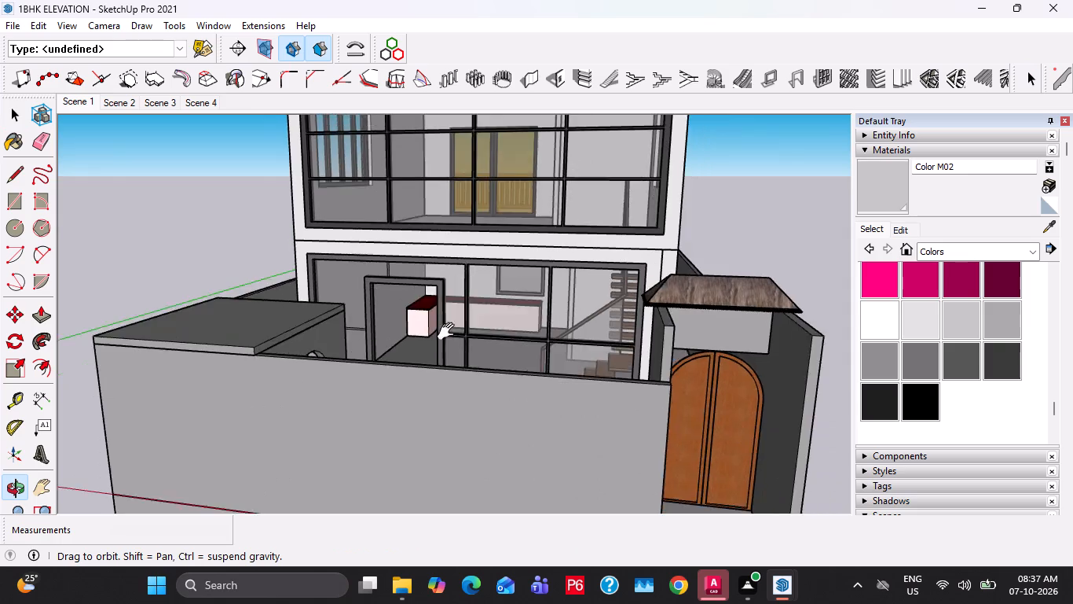
pyautogui.keyDown('shift'); pyautogui.moveTo(449, 332); pyautogui.dragTo(522, 389, button='middle'); pyautogui.keyUp('shift')
pyautogui.scroll(5, 454, 424)
pyautogui.scroll(6, 376, 245)
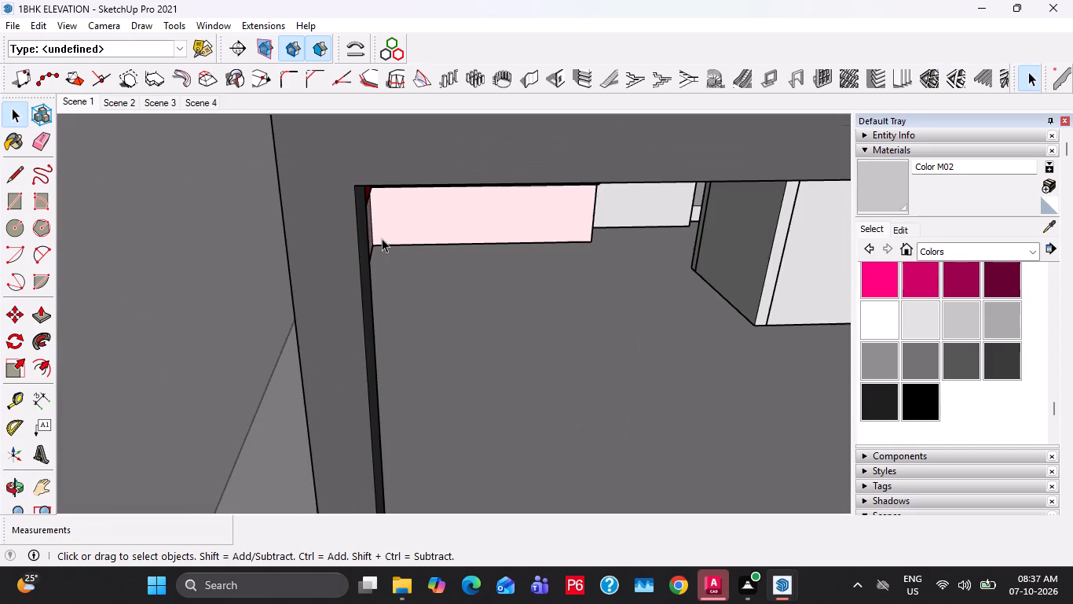
pyautogui.scroll(1, 382, 238)
pyautogui.press('r')
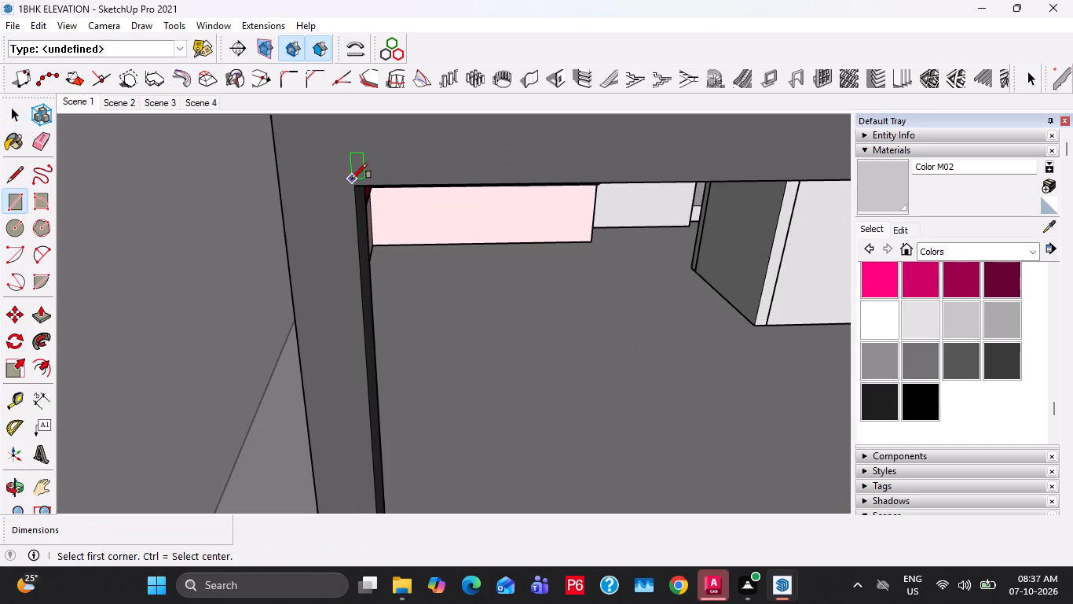
pyautogui.click(353, 183)
pyautogui.scroll(-5, 446, 270)
pyautogui.keyDown('shift'); pyautogui.moveTo(596, 436); pyautogui.dragTo(535, 352, button='middle'); pyautogui.keyUp('shift')
pyautogui.scroll(9, 515, 418)
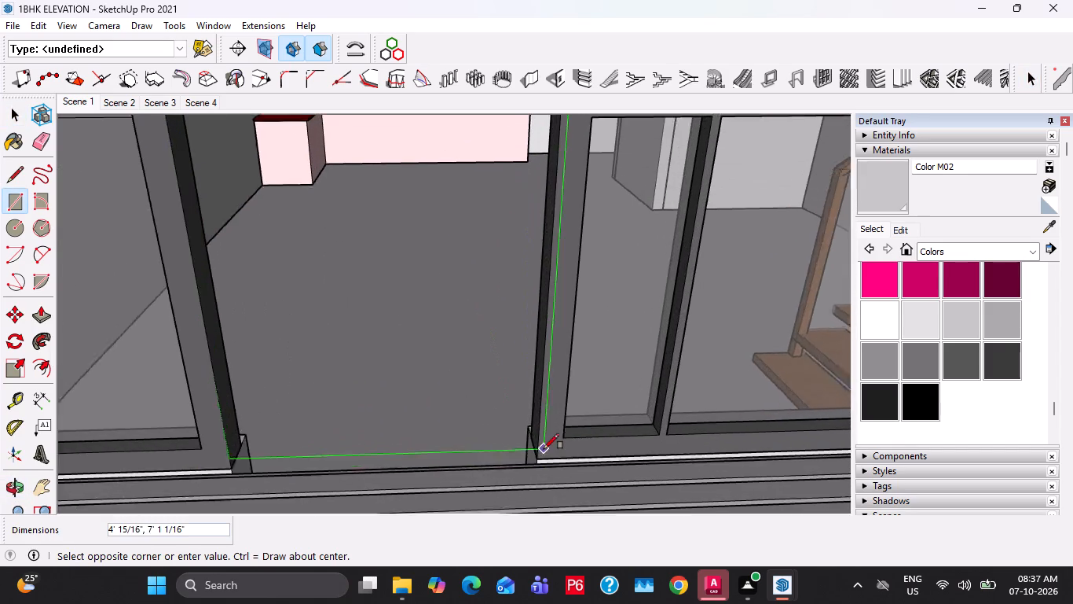
pyautogui.click(536, 459)
pyautogui.press('space')
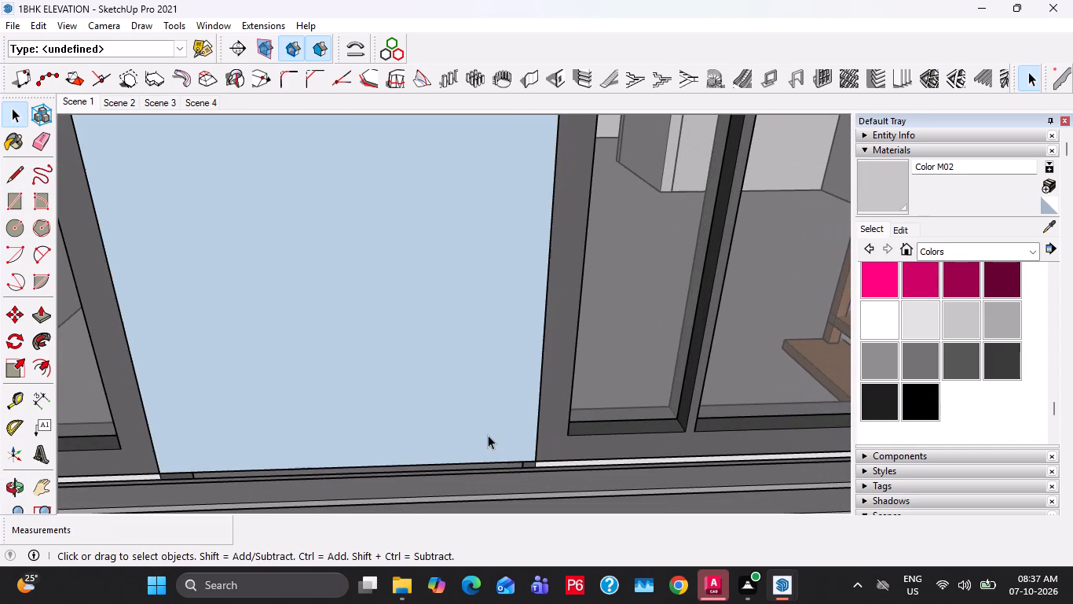
# Scale the new door-opening face vertically so its lower edge meets the base line below the window frame.
pyautogui.tripleClick(482, 430)
pyautogui.press('s')
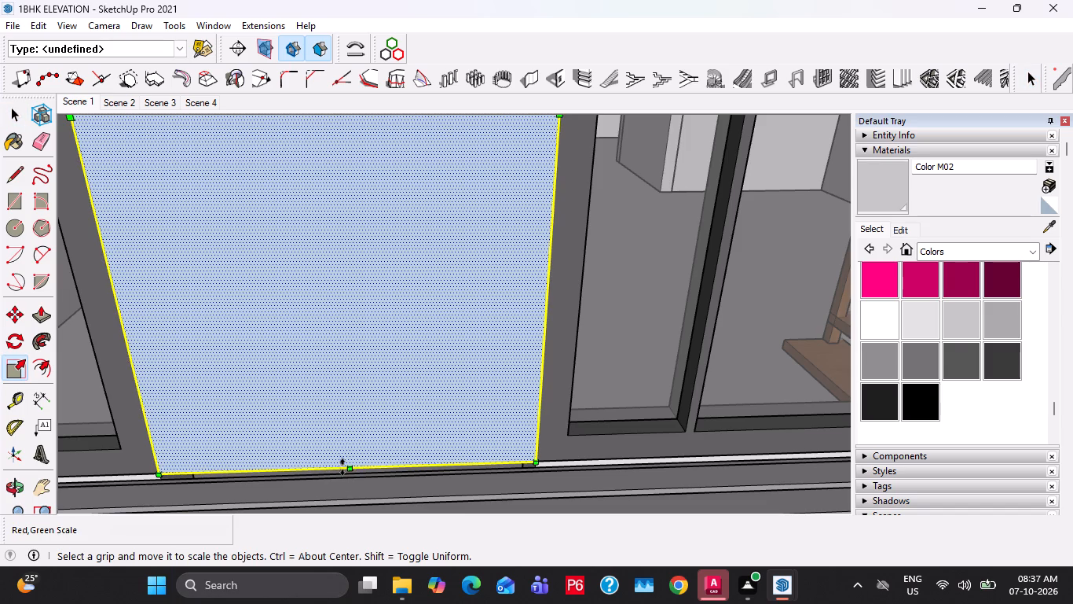
pyautogui.click(346, 467)
pyautogui.scroll(8, 550, 465)
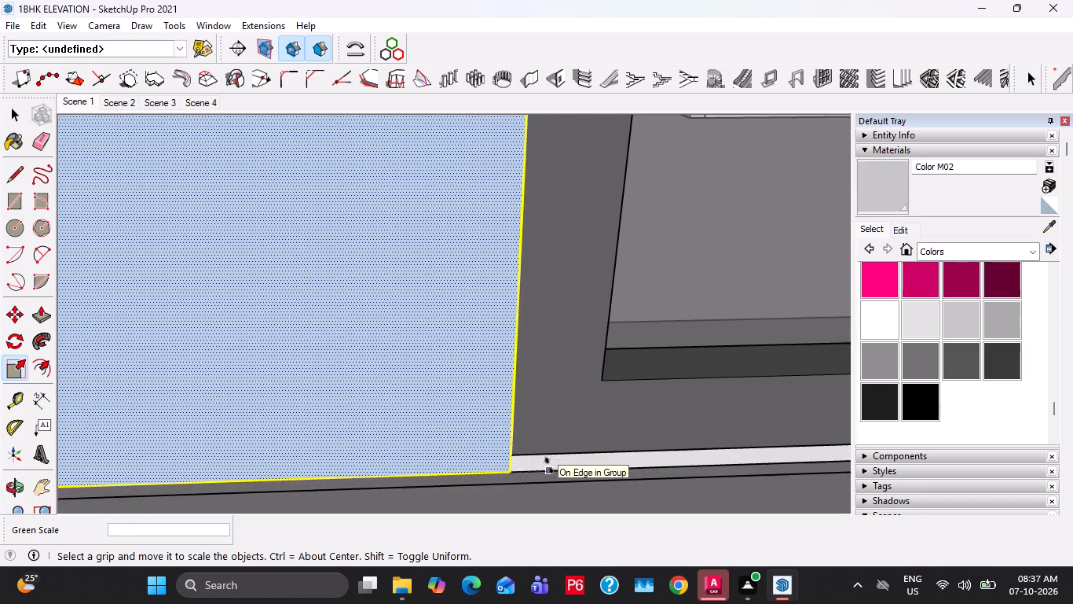
pyautogui.scroll(5, 549, 466)
pyautogui.click(529, 475)
pyautogui.press('space')
# Sample Translucent Glass Gray from the adjacent window pane, paint the door-opening face with it, and deselect the face.
pyautogui.scroll(-13, 529, 475)
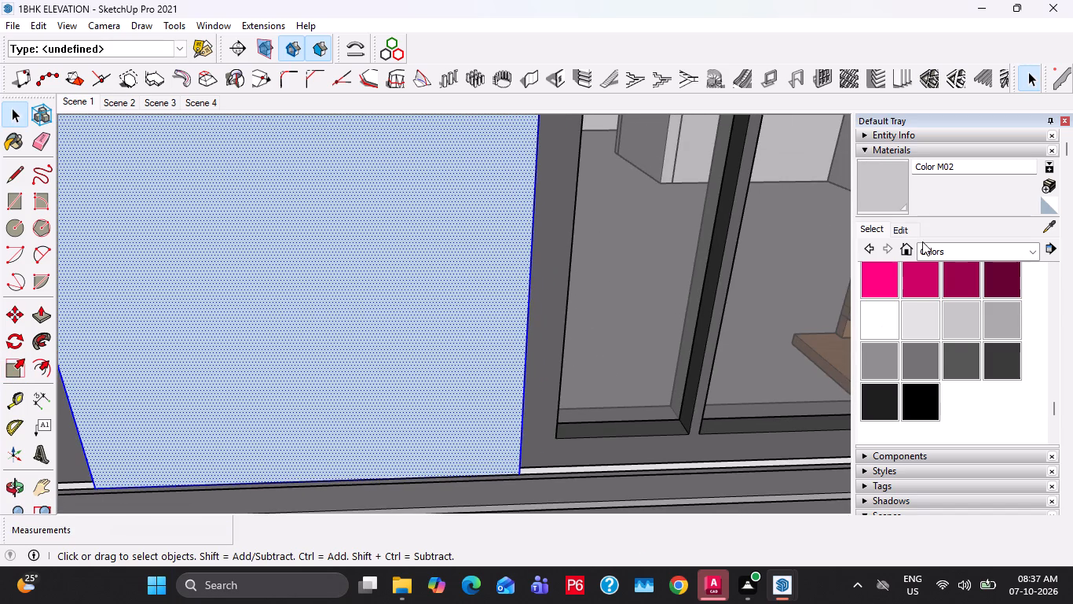
pyautogui.click(1052, 220)
pyautogui.click(664, 217)
pyautogui.click(309, 352)
pyautogui.scroll(-7, 309, 350)
pyautogui.press('space')
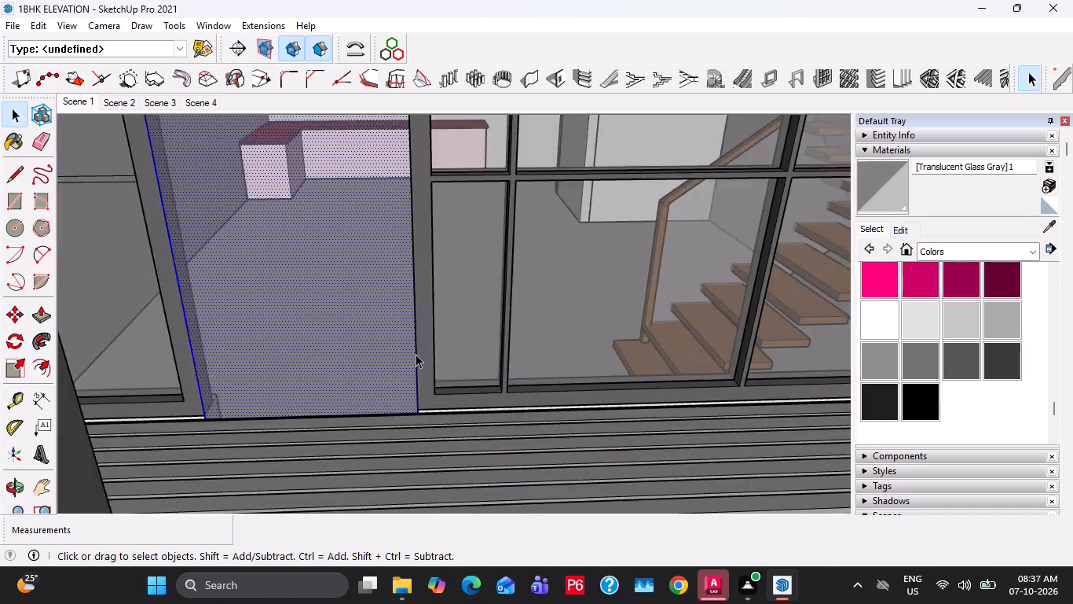
pyautogui.scroll(-15, 416, 354)
pyautogui.click(772, 243)
# Save the model with the glazed front door.
pyautogui.scroll(7, 154, 347)
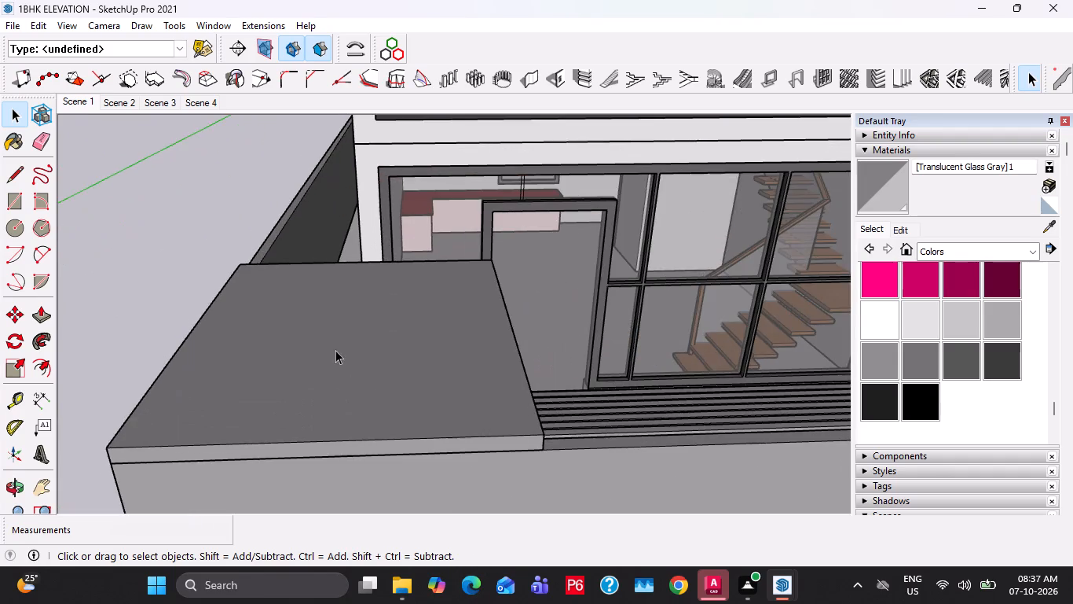
pyautogui.scroll(13, 479, 340)
pyautogui.scroll(-13, 629, 361)
pyautogui.moveTo(357, 362); pyautogui.dragTo(496, 353, button='middle')
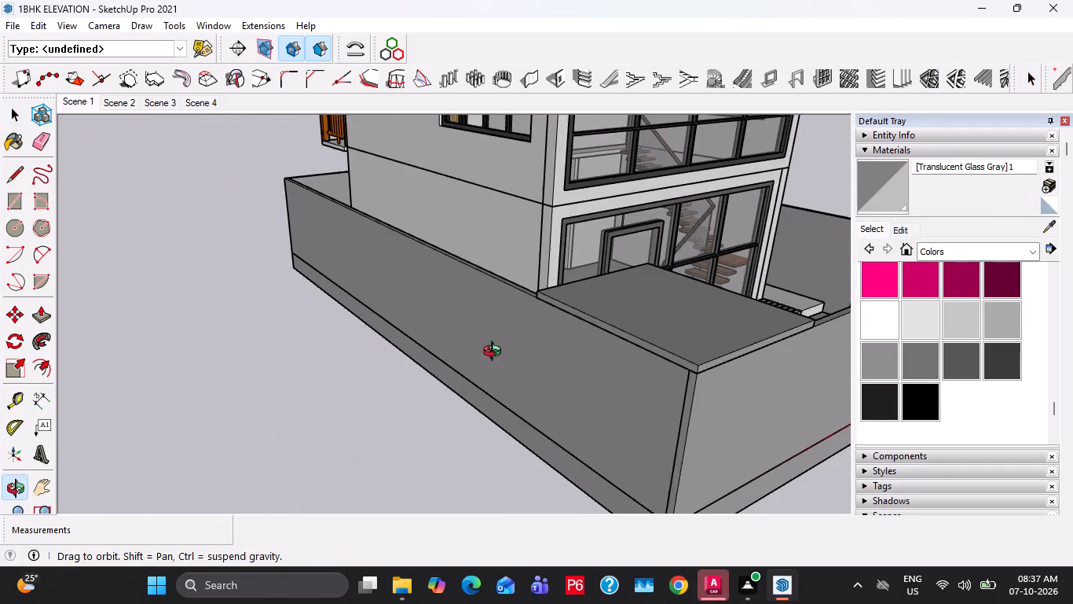
pyautogui.moveTo(496, 353); pyautogui.dragTo(496, 351, button='middle')
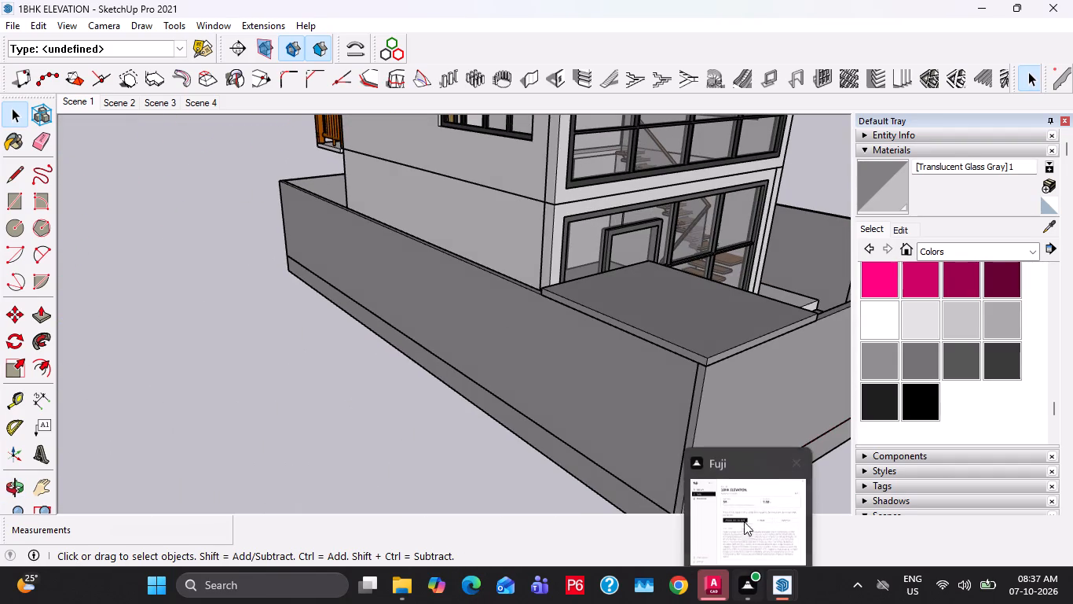
pyautogui.press('Escape')
pyautogui.scroll(-5, 446, 308)
pyautogui.hotkey('ctrl', 's')
# Examine the house exterior from the side walls and balcony round to the front glazing and visible interior.
pyautogui.moveTo(449, 308); pyautogui.dragTo(555, 326, button='middle')
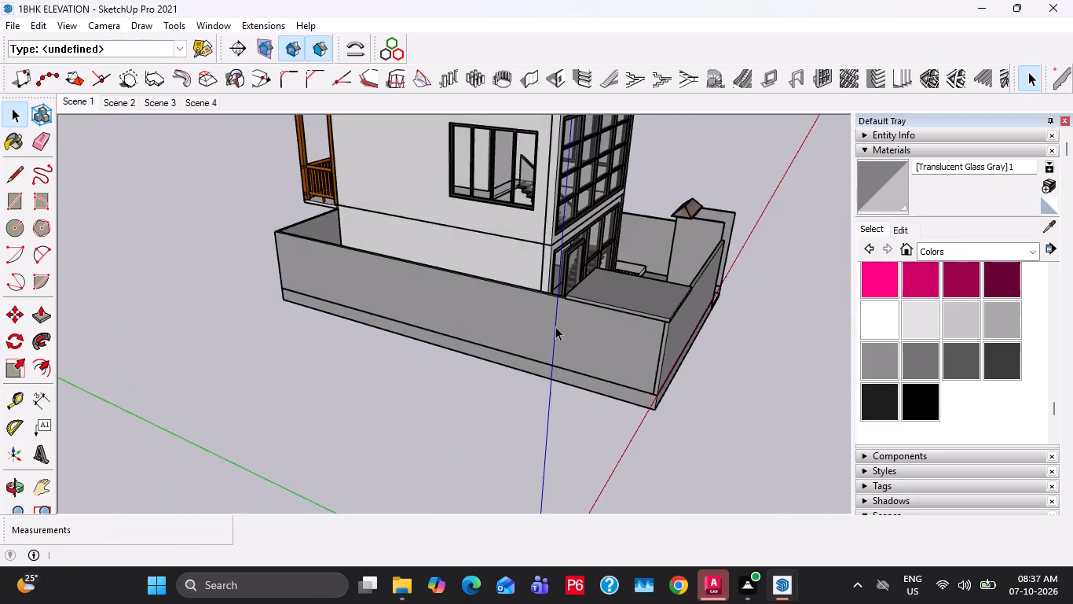
pyautogui.scroll(3, 380, 314)
pyautogui.keyDown('shift'); pyautogui.moveTo(309, 282); pyautogui.dragTo(416, 371, button='middle'); pyautogui.keyUp('shift')
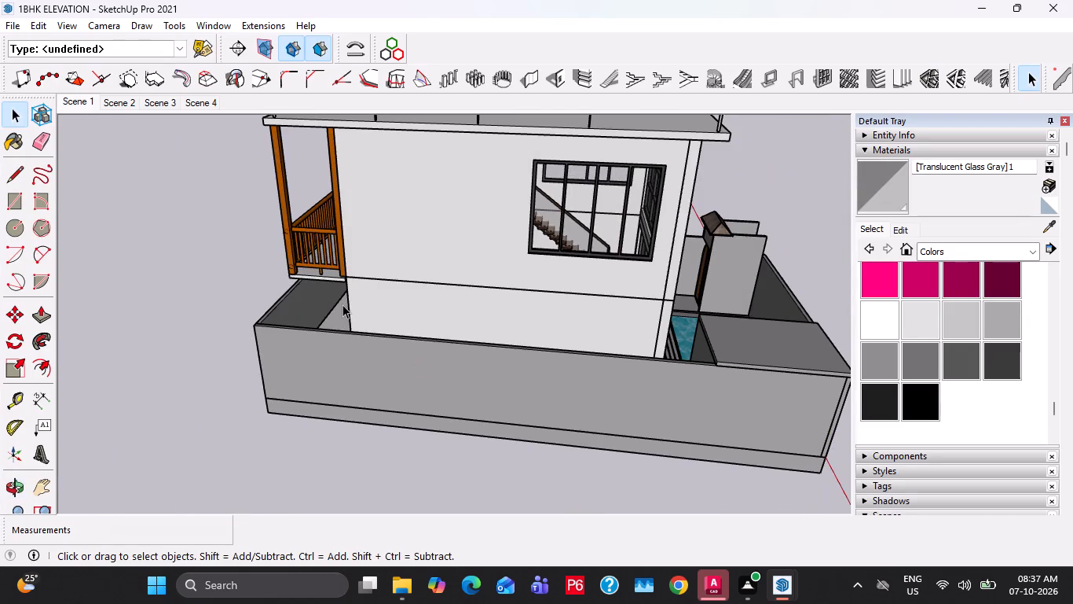
pyautogui.moveTo(379, 249); pyautogui.dragTo(662, 296, button='middle')
pyautogui.moveTo(412, 350); pyautogui.dragTo(694, 333, button='middle')
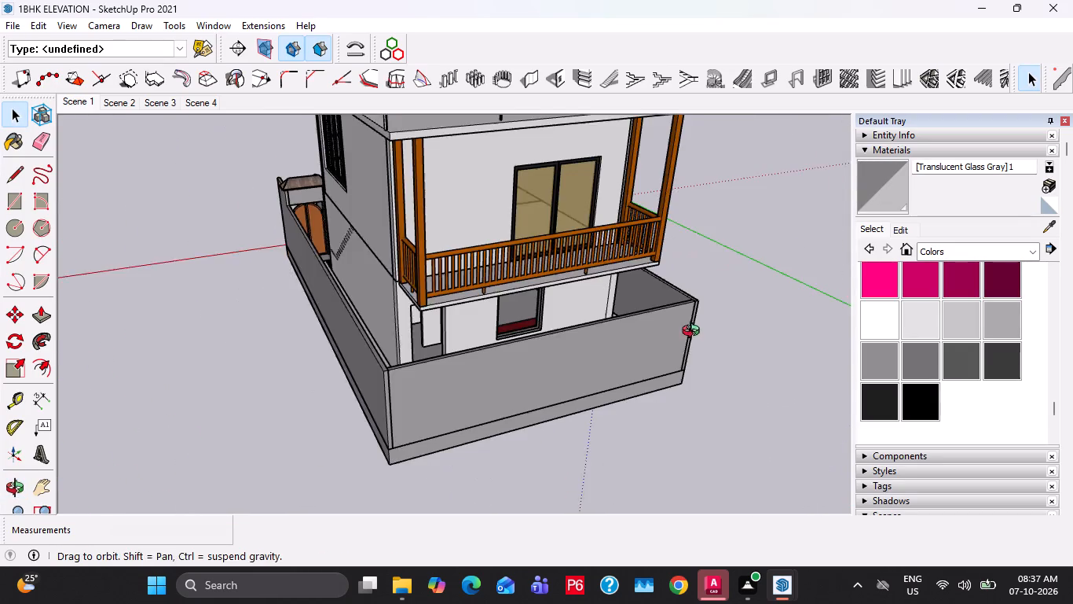
pyautogui.moveTo(694, 333); pyautogui.dragTo(694, 332, button='middle')
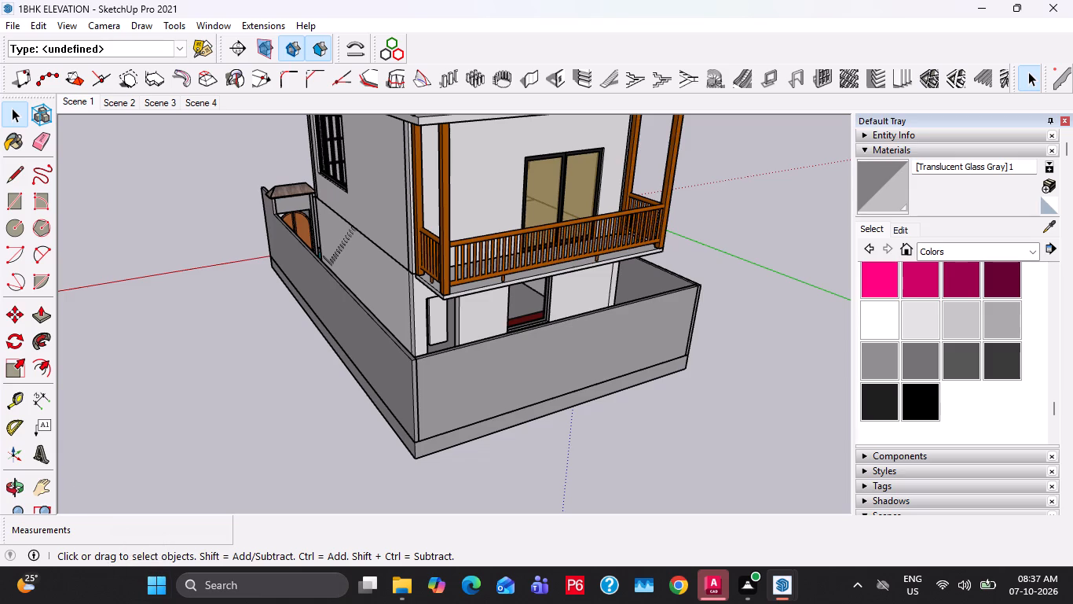
pyautogui.scroll(-1, 72, 603)
pyautogui.scroll(-10, 0, 569)
pyautogui.moveTo(264, 300); pyautogui.dragTo(610, 248, button='middle')
pyautogui.scroll(8, 427, 268)
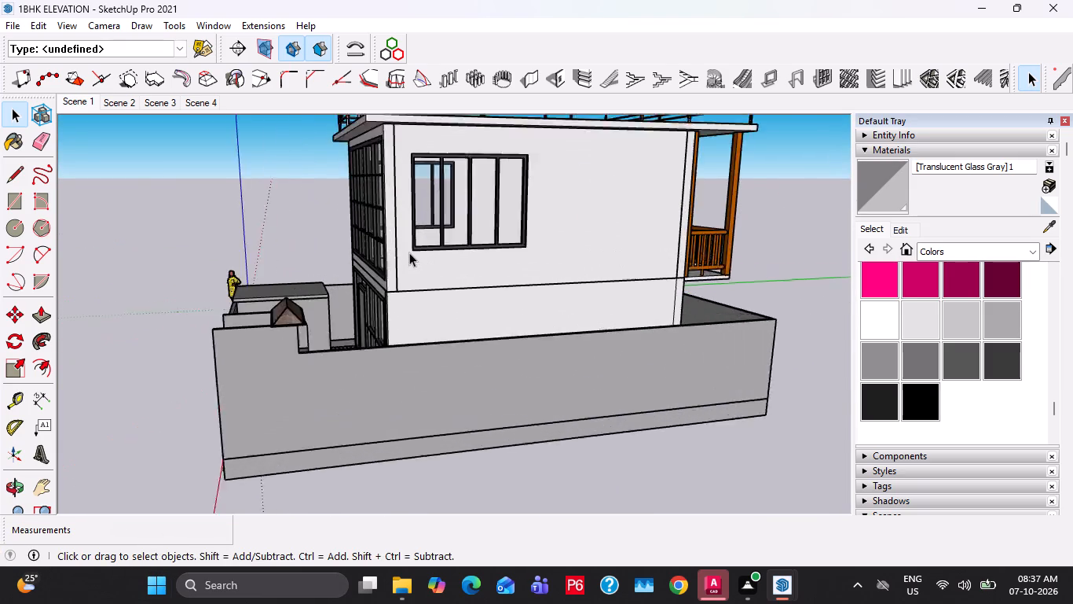
pyautogui.scroll(2, 409, 252)
pyautogui.moveTo(416, 250); pyautogui.dragTo(511, 321, button='middle')
pyautogui.moveTo(511, 300); pyautogui.dragTo(577, 298, button='middle')
pyautogui.scroll(3, 584, 293)
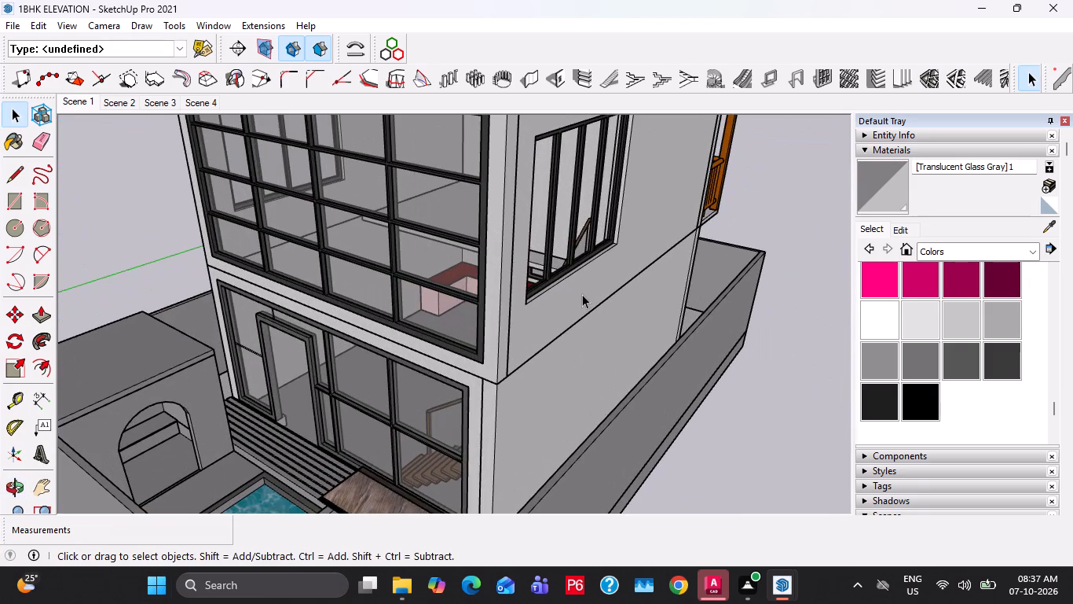
pyautogui.scroll(3, 566, 295)
pyautogui.moveTo(520, 325); pyautogui.dragTo(624, 311, button='middle')
pyautogui.scroll(1, 624, 311)
# Save the model after the exterior check.
pyautogui.hotkey('ctrl', 's')
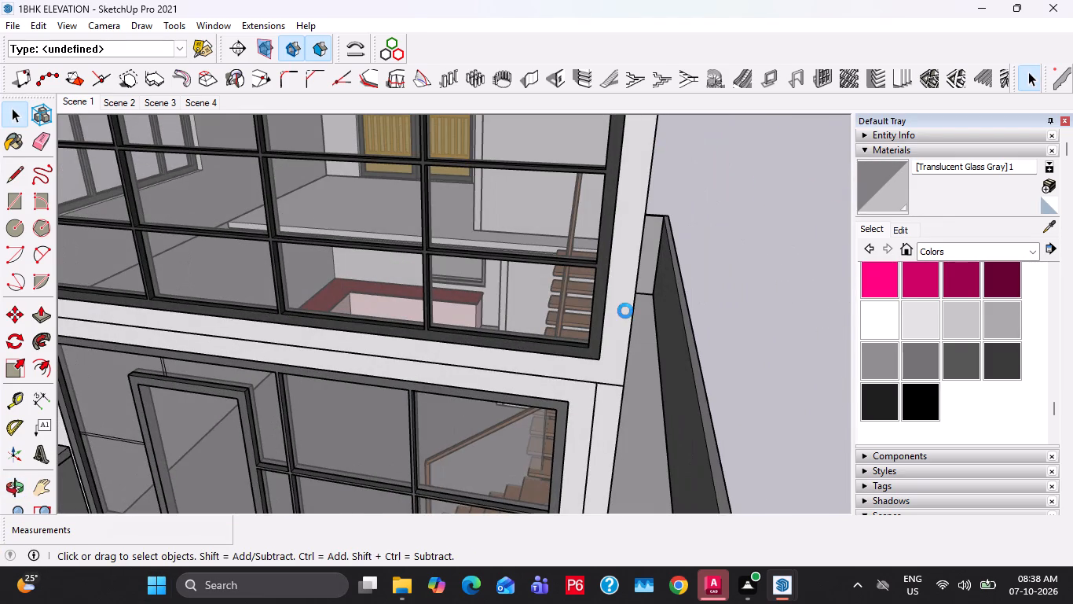
# Push/Pull the thin front edge of the entrance's top tread outward by 1" and close its group.
pyautogui.scroll(-5, 614, 306)
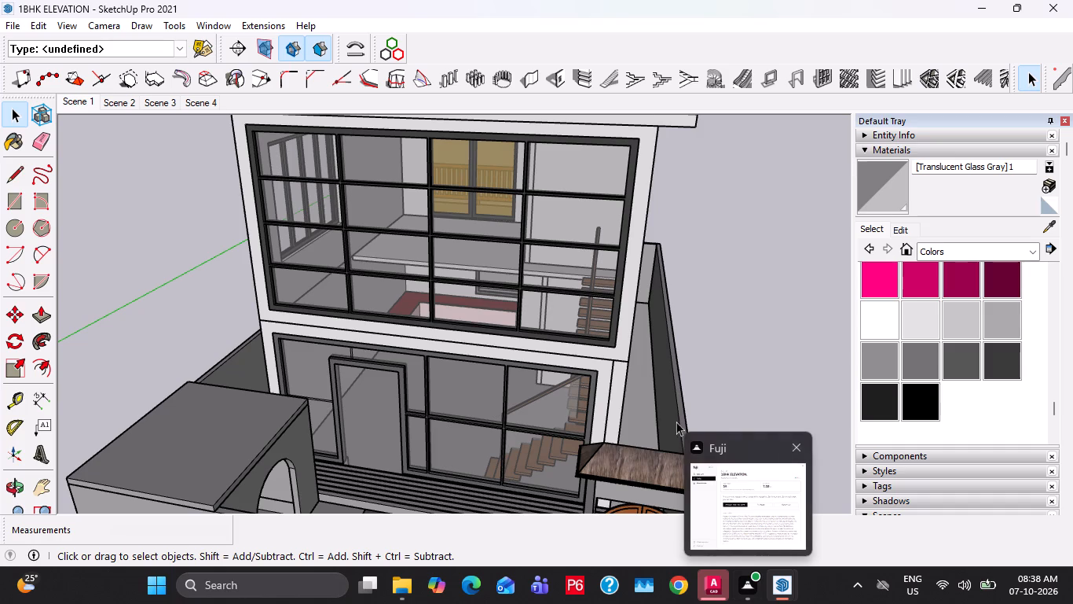
pyautogui.scroll(-2, 575, 375)
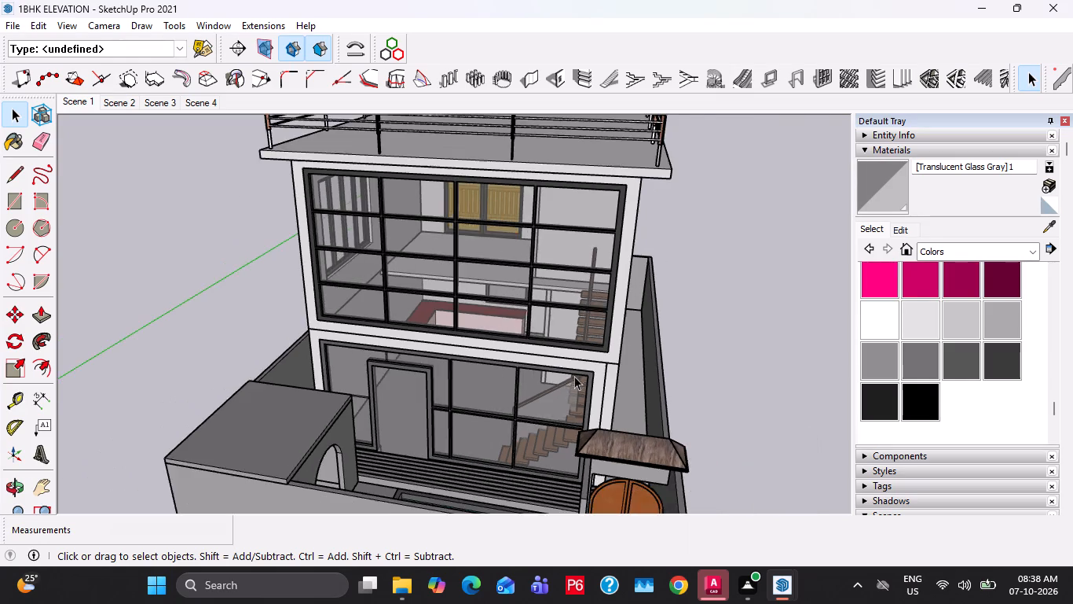
pyautogui.moveTo(468, 369); pyautogui.dragTo(835, 389, button='middle')
pyautogui.scroll(3, 719, 413)
pyautogui.moveTo(707, 406); pyautogui.dragTo(701, 298, button='middle')
pyautogui.moveTo(742, 422); pyautogui.dragTo(707, 288, button='middle')
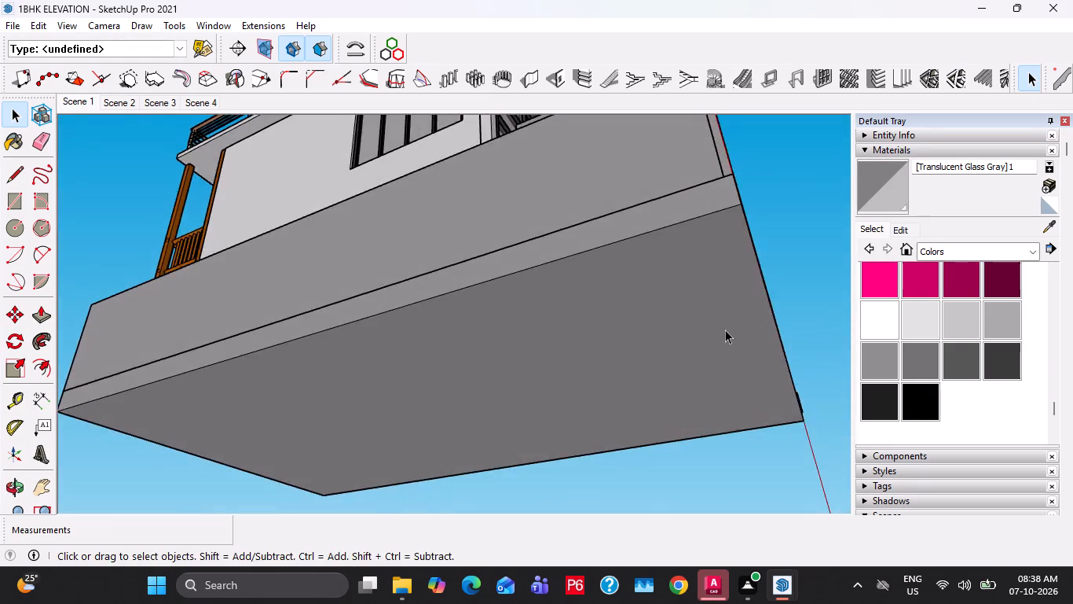
pyautogui.scroll(4, 727, 333)
pyautogui.moveTo(718, 333); pyautogui.dragTo(441, 395, button='middle')
pyautogui.moveTo(623, 285); pyautogui.dragTo(530, 358, button='middle')
pyautogui.scroll(11, 748, 482)
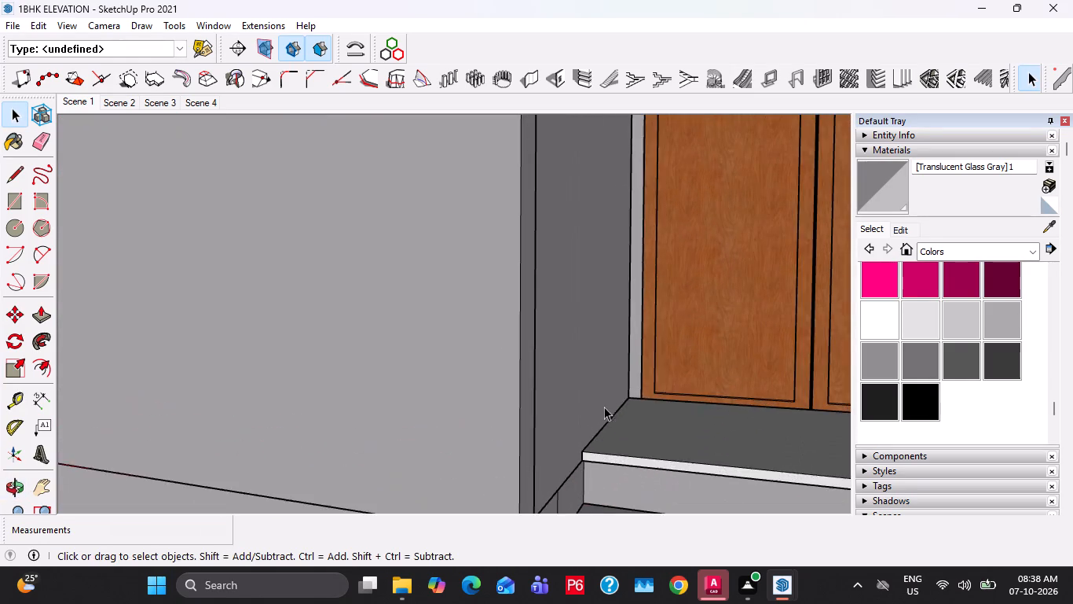
pyautogui.moveTo(694, 488); pyautogui.dragTo(622, 477, button='middle')
pyautogui.scroll(8, 604, 465)
pyautogui.doubleClick(513, 296)
pyautogui.click(447, 342)
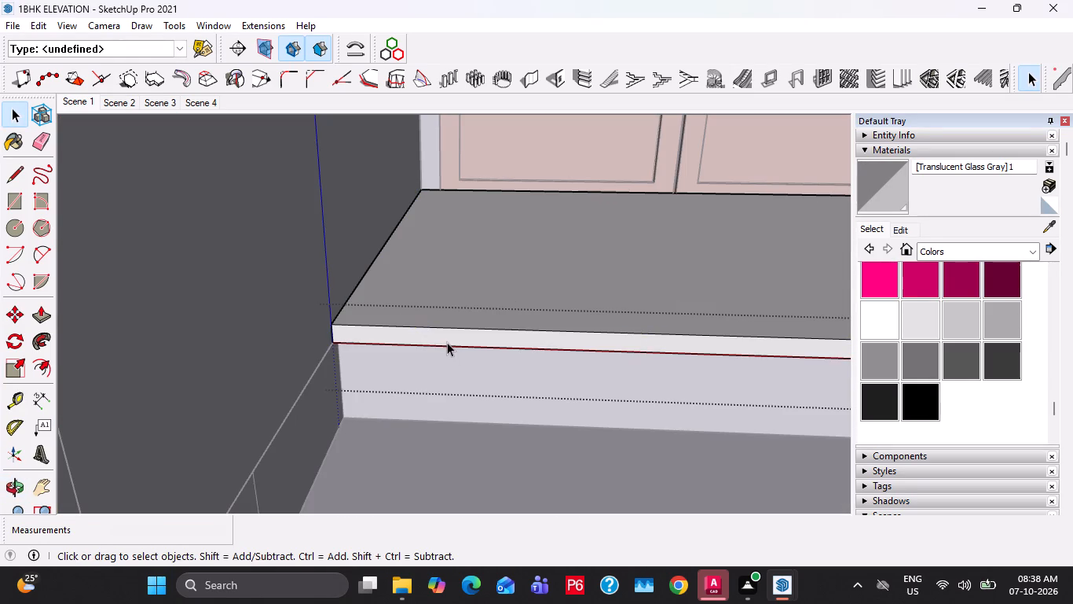
pyautogui.press('p')
pyautogui.click(447, 342)
pyautogui.write('1"')
pyautogui.press('Return')
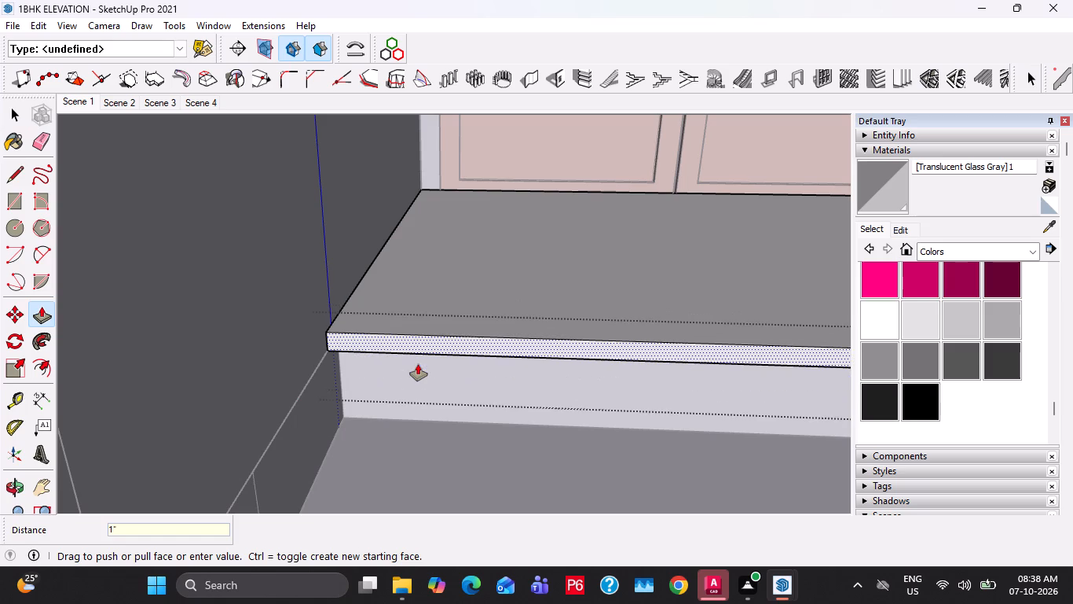
pyautogui.press('space')
pyautogui.scroll(-7, 454, 294)
pyautogui.press('Escape')
# Push/Pull the front edge of the middle entrance tread outward by 1" and exit its group.
pyautogui.doubleClick(497, 429)
pyautogui.press('p')
pyautogui.click(497, 429)
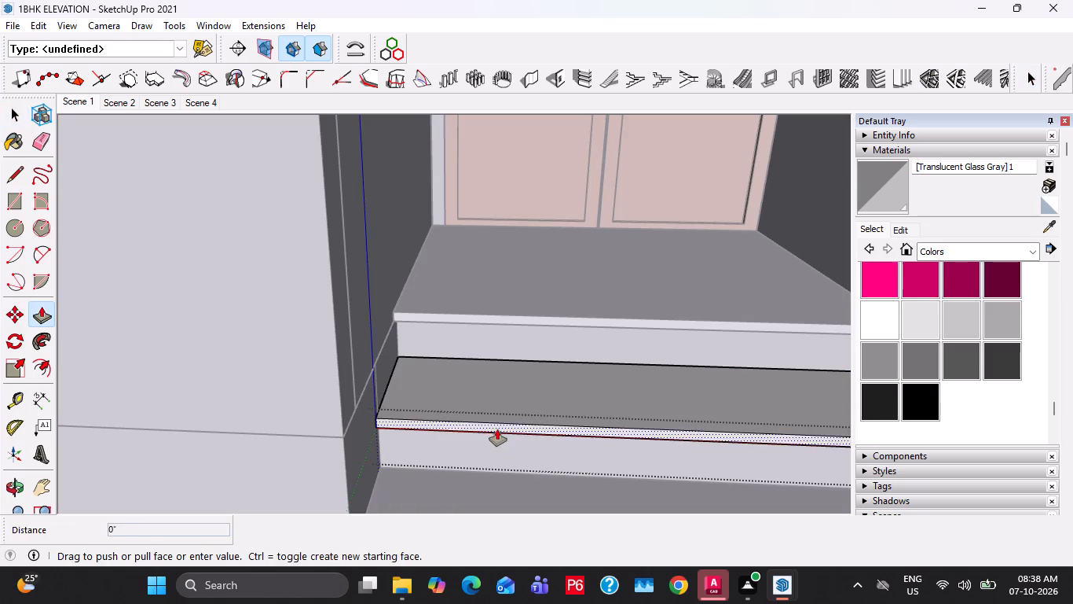
pyautogui.write('1"')
pyautogui.press('Return')
pyautogui.press('space')
pyautogui.scroll(-7, 454, 448)
pyautogui.moveTo(496, 498); pyautogui.dragTo(519, 490, button='middle')
pyautogui.scroll(3, 496, 498)
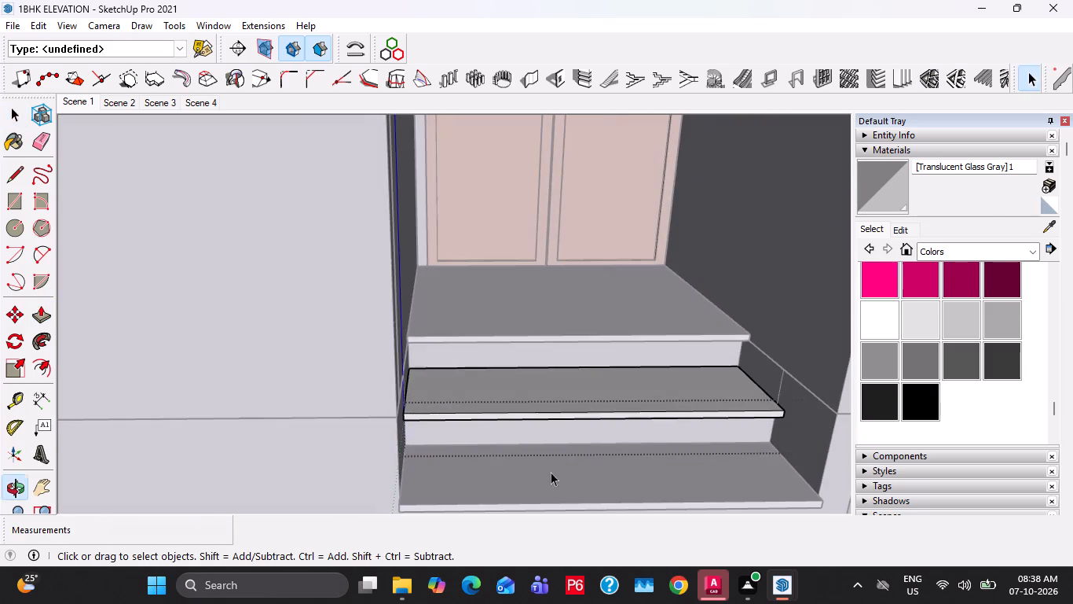
pyautogui.press('Escape')
pyautogui.press('Escape')
# Paint the lower riser between the bottom and middle entrance treads with Color F02.
pyautogui.scroll(-3, 609, 456)
pyautogui.keyDown('shift'); pyautogui.moveTo(617, 465); pyautogui.dragTo(577, 342, button='middle'); pyautogui.keyUp('shift')
pyautogui.scroll(4, 577, 341)
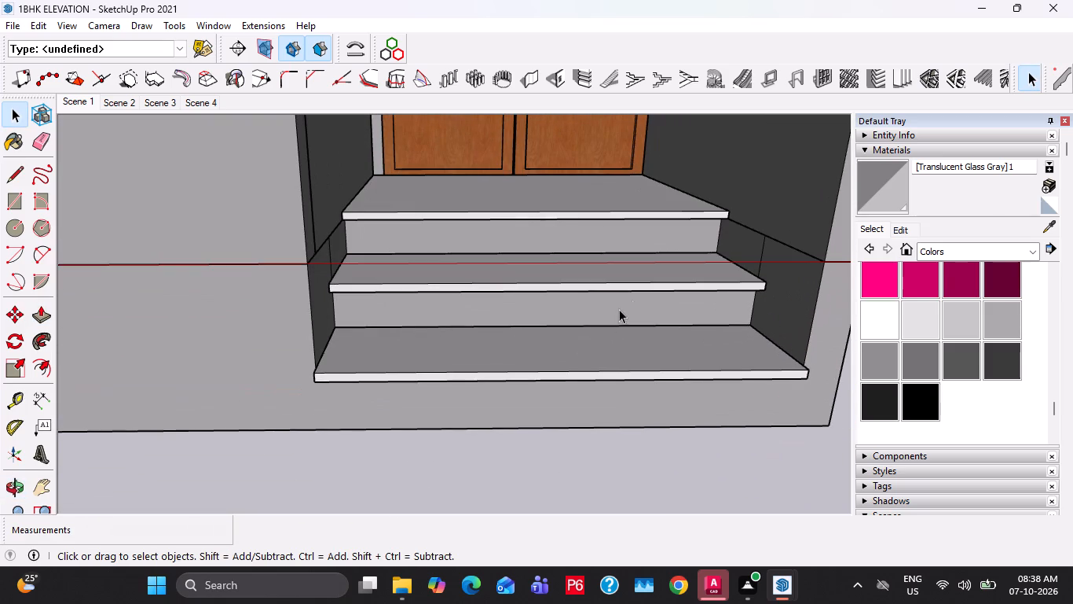
pyautogui.doubleClick(632, 300)
pyautogui.click(697, 315)
pyautogui.scroll(5, 936, 322)
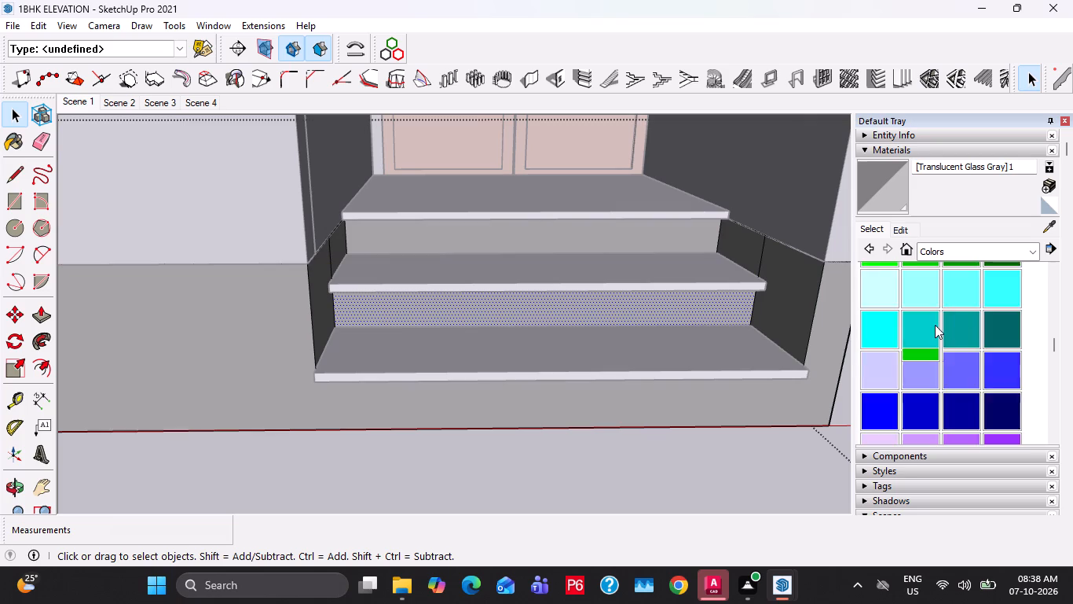
pyautogui.scroll(1, 935, 325)
pyautogui.click(913, 315)
pyautogui.click(692, 300)
pyautogui.press('Escape')
pyautogui.press('Escape')
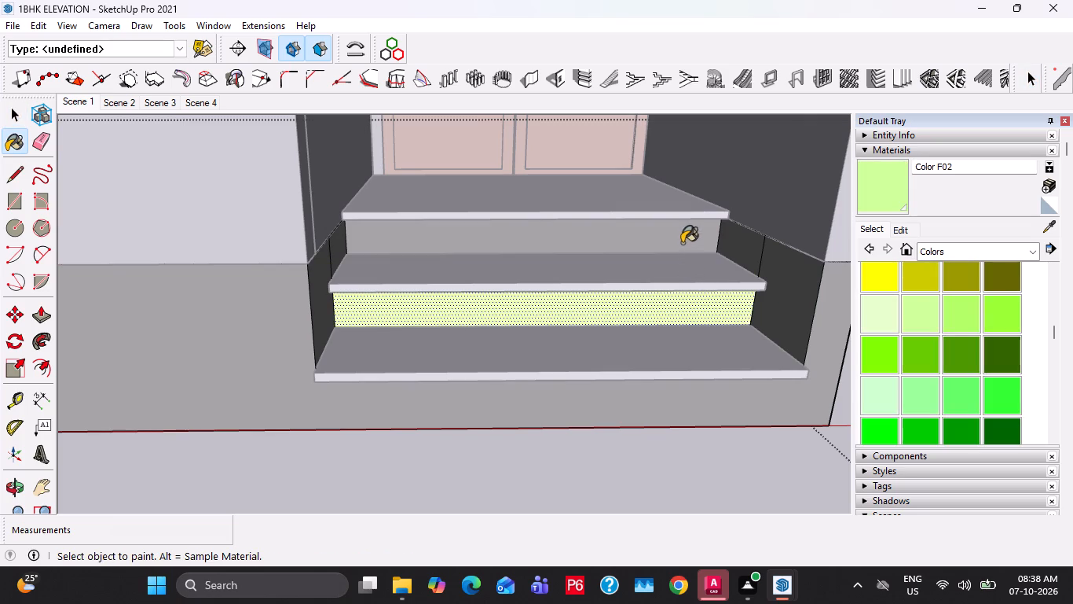
pyautogui.press('Escape')
pyautogui.press('space')
# Paint the upper riser beneath the top entrance tread with Color F02.
pyautogui.doubleClick(675, 239)
pyautogui.click(675, 229)
pyautogui.click(916, 168)
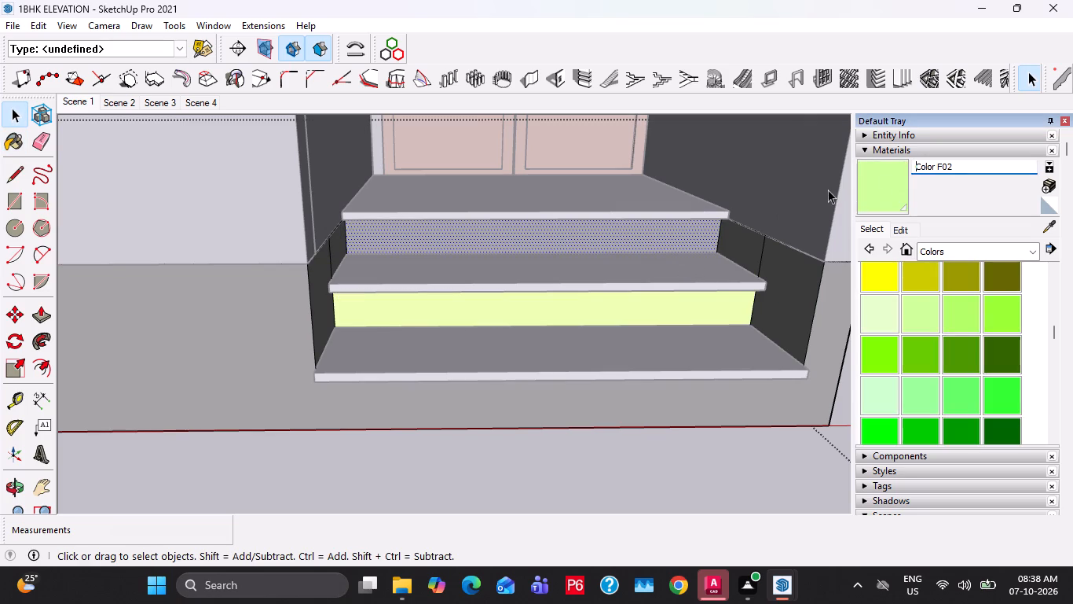
pyautogui.click(716, 208)
pyautogui.click(884, 193)
pyautogui.click(646, 245)
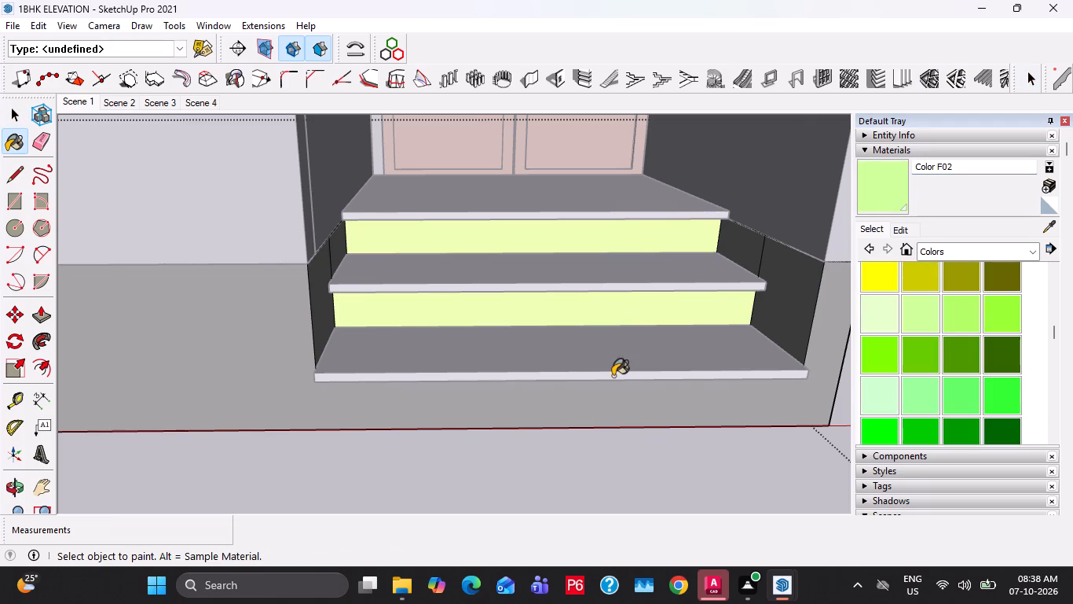
# Paint the front plinth face below the bottom step and compound wall with Color F02, leaving nothing selected.
pyautogui.click(612, 378)
pyautogui.press('space')
pyautogui.press('Escape')
pyautogui.press('Escape')
pyautogui.scroll(-20, 603, 431)
pyautogui.scroll(-6, 603, 431)
pyautogui.press('Escape')
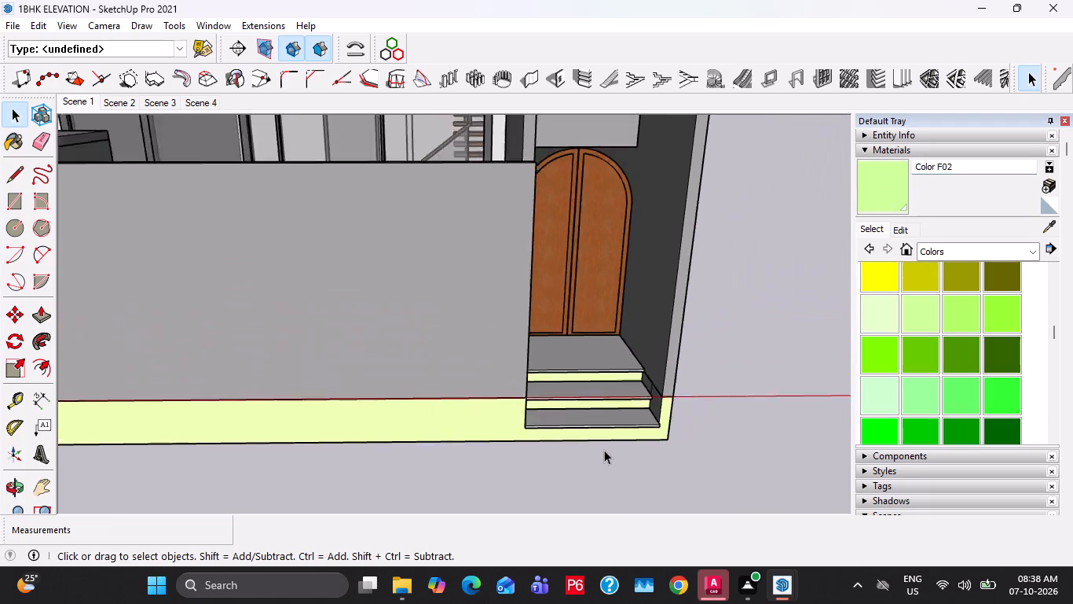
# Save the model with the painted entrance risers and front plinth, viewed from the compound's outer corner.
pyautogui.scroll(-2, 604, 450)
pyautogui.moveTo(515, 456); pyautogui.dragTo(500, 400, button='middle')
pyautogui.scroll(-3, 501, 399)
pyautogui.moveTo(514, 395); pyautogui.dragTo(366, 417, button='middle')
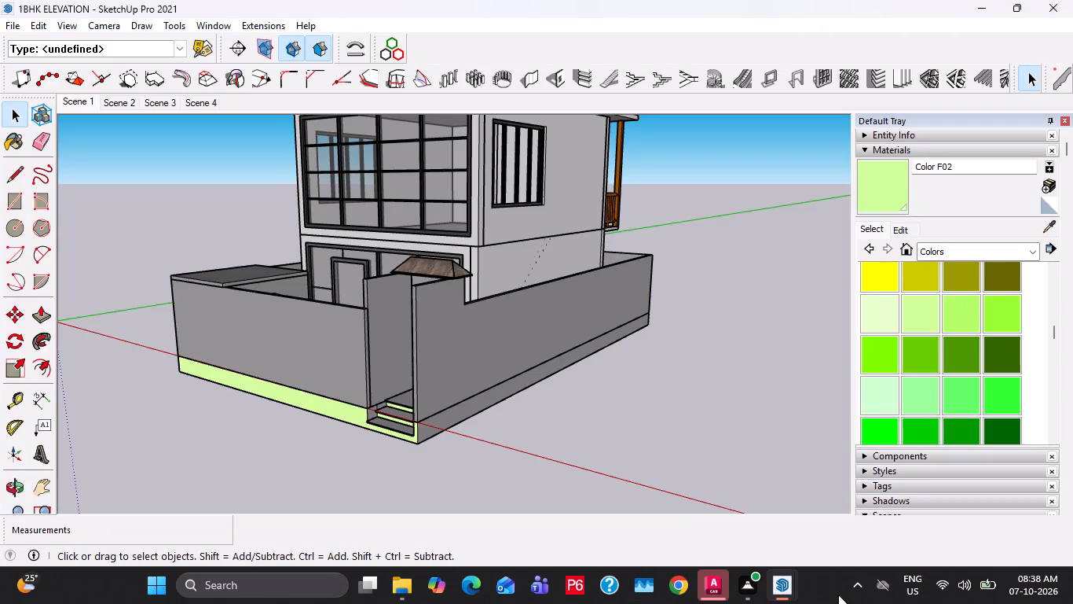
pyautogui.hotkey('ctrl', 's')
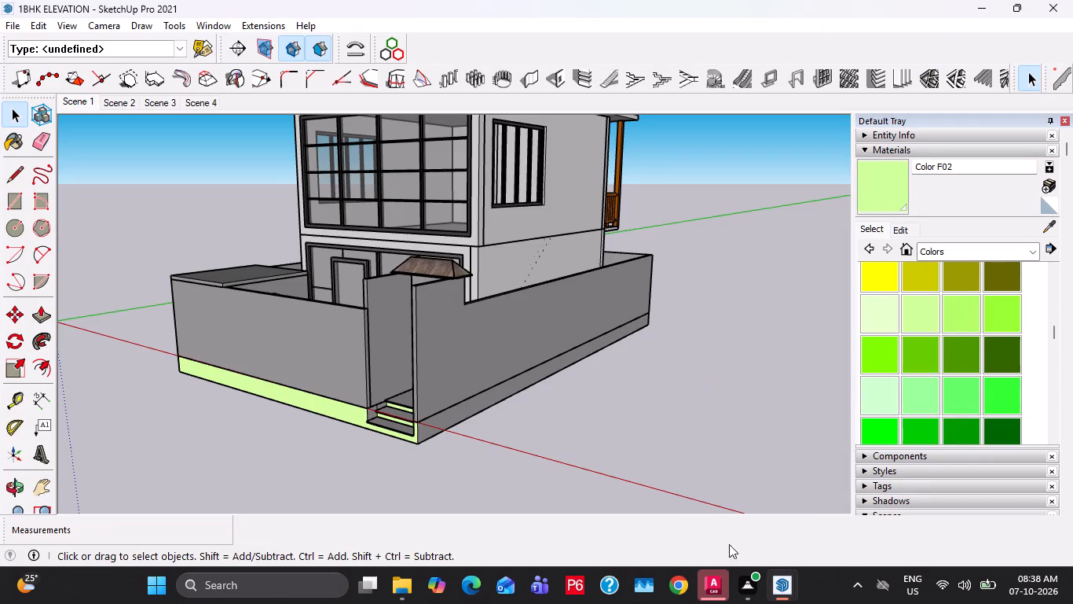